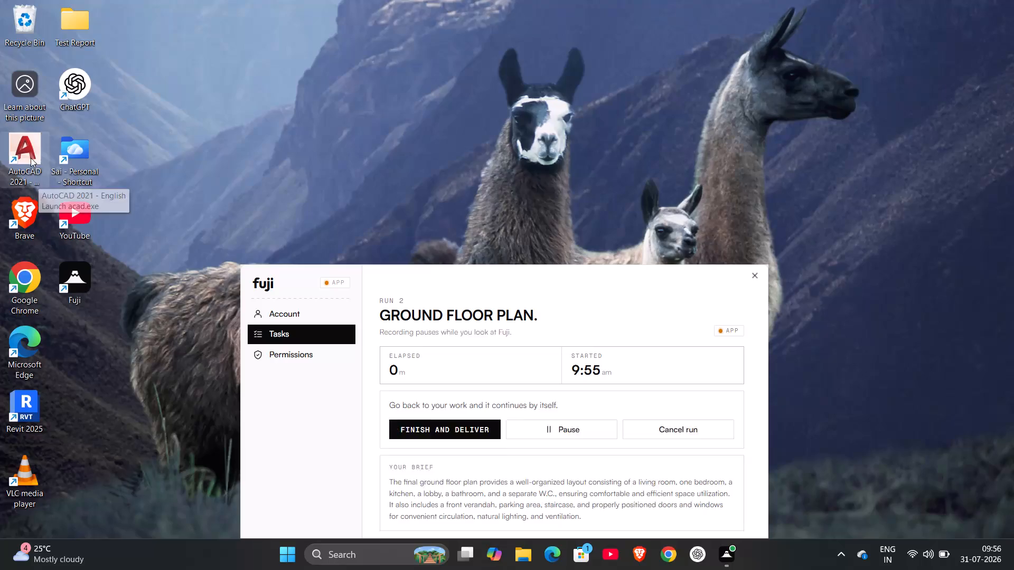
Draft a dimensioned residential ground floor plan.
Launch AutoCAD 2021 and start a new blank drawing.
double_click(27, 150)
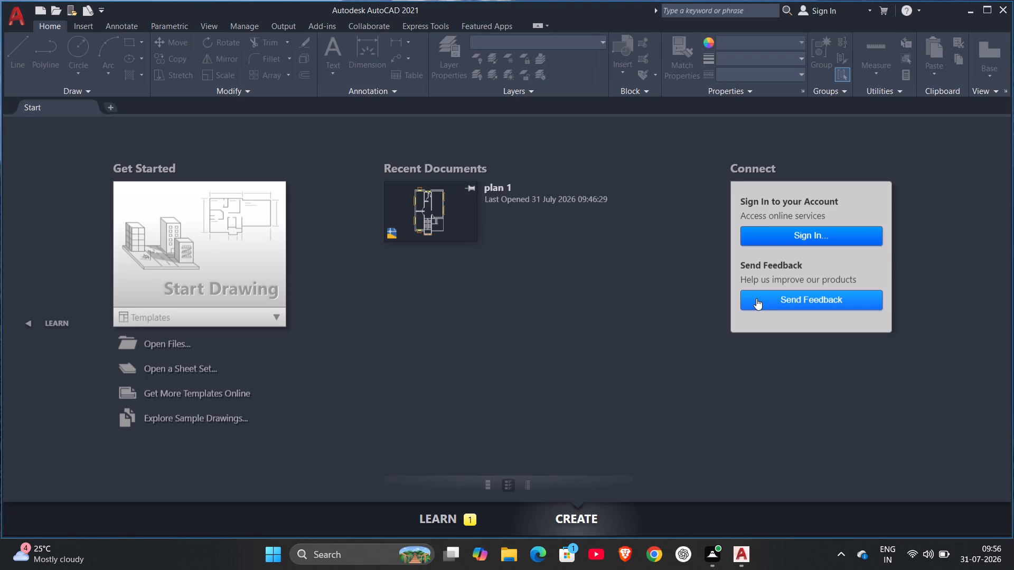
click(167, 211)
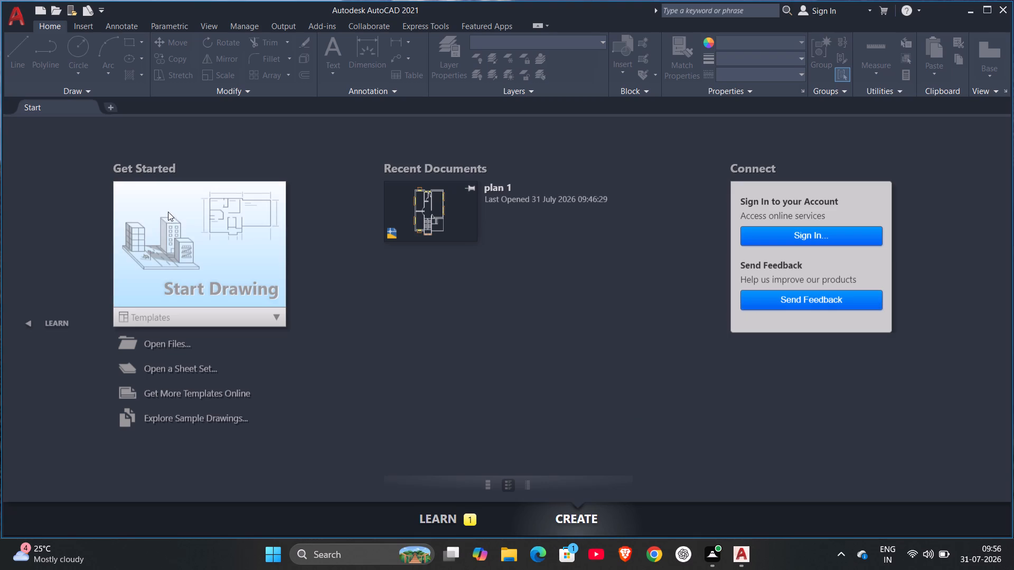
click(174, 223)
click(177, 225)
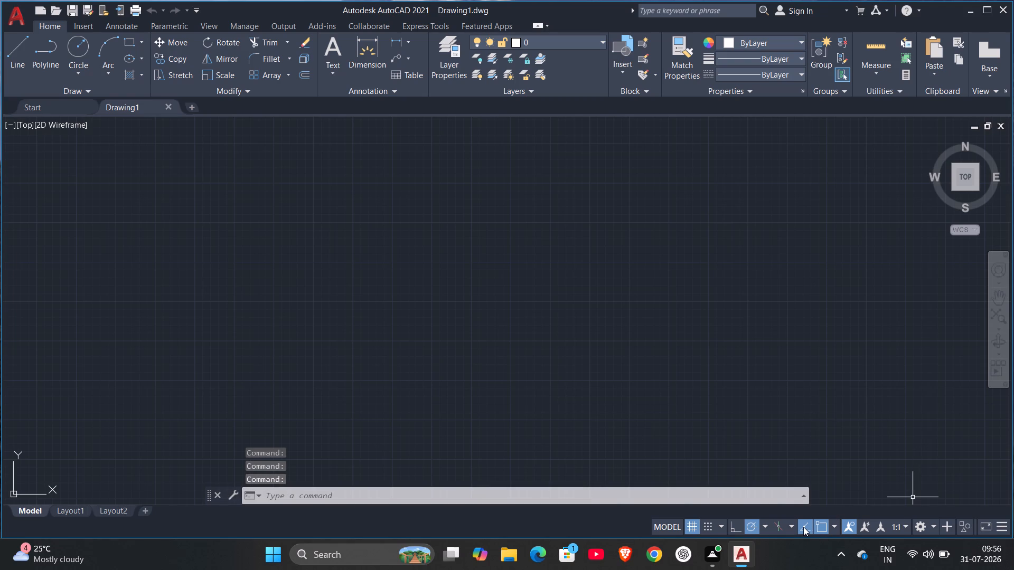
Check which object snap modes are enabled for the drawing.
click(835, 527)
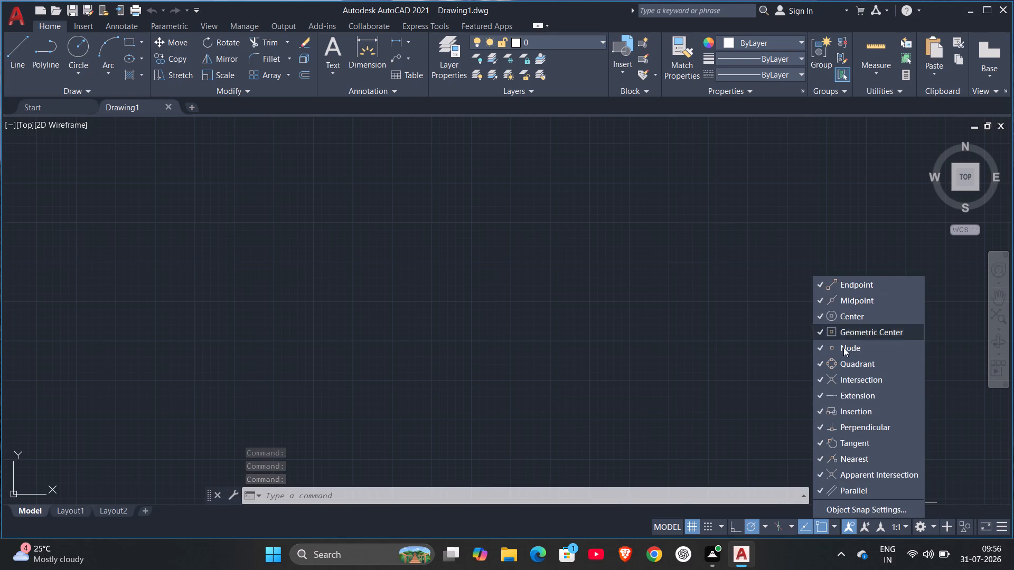
click(640, 414)
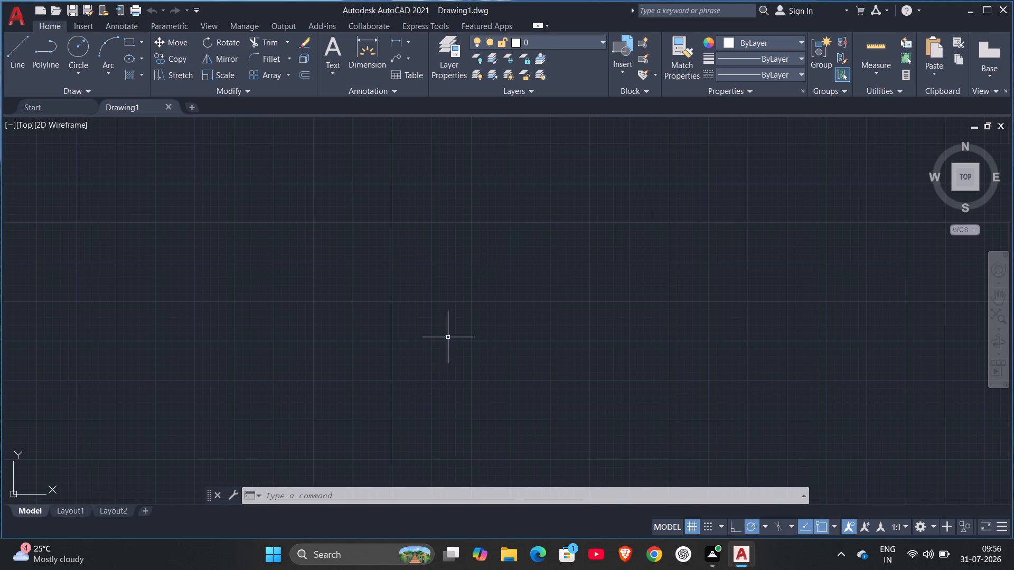
Set the drawing units' insertion scale to Meters.
text(UN)
key(Return)
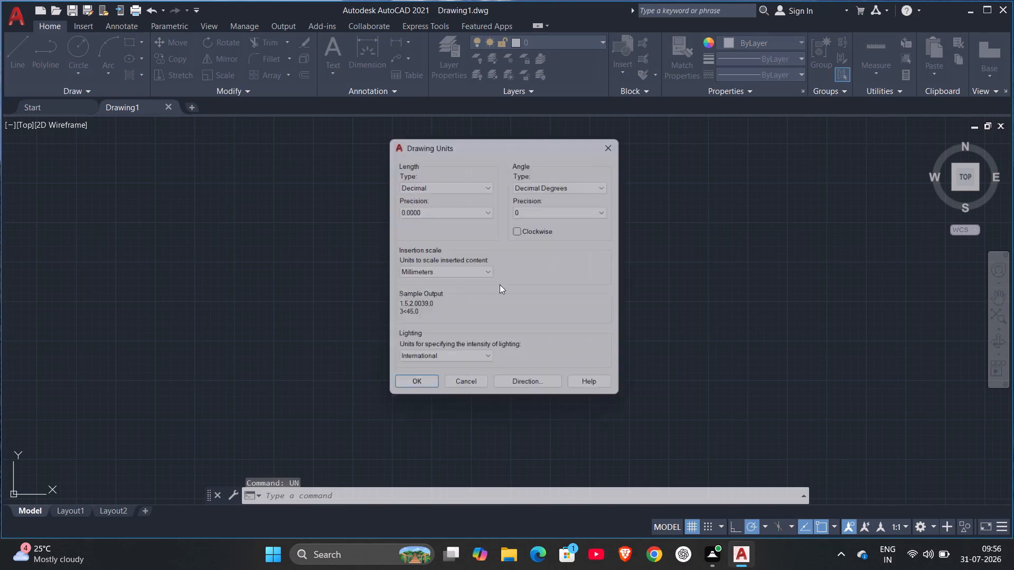
click(458, 275)
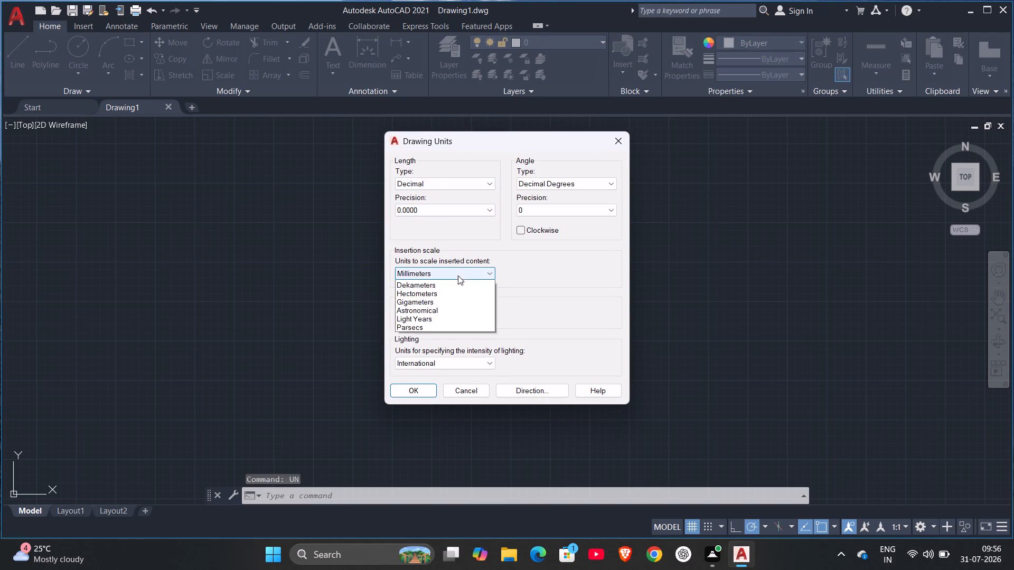
click(417, 344)
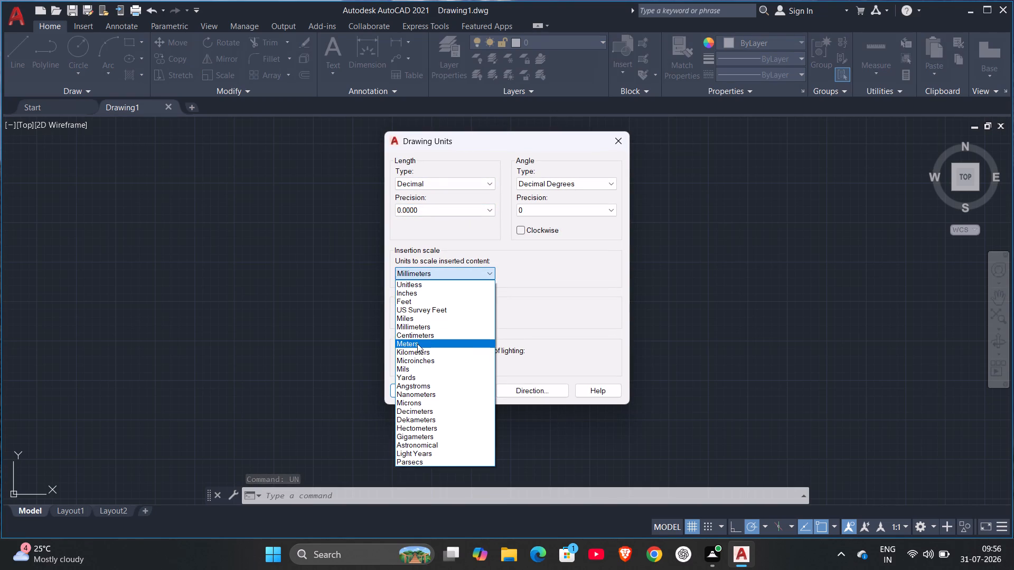
click(421, 394)
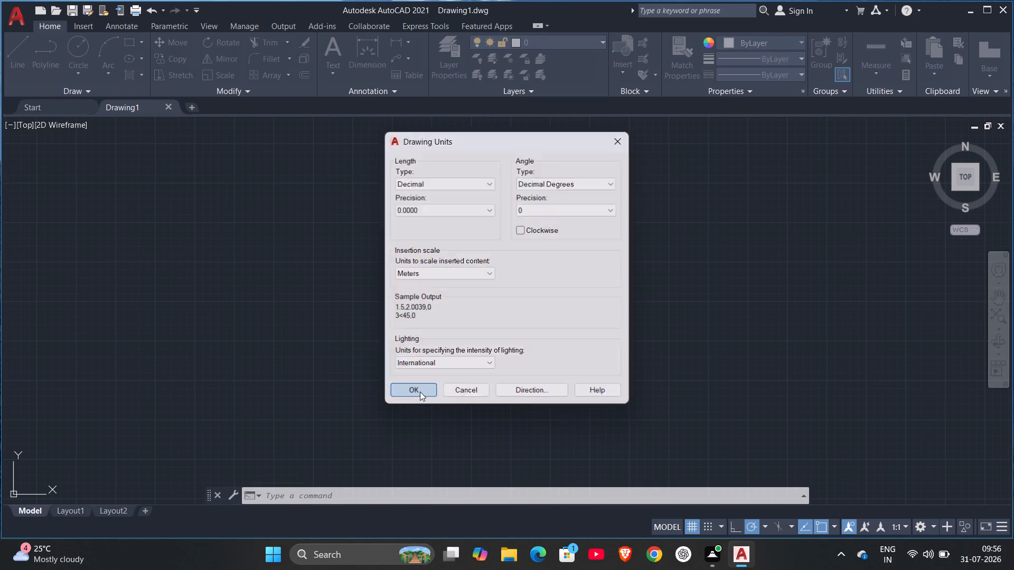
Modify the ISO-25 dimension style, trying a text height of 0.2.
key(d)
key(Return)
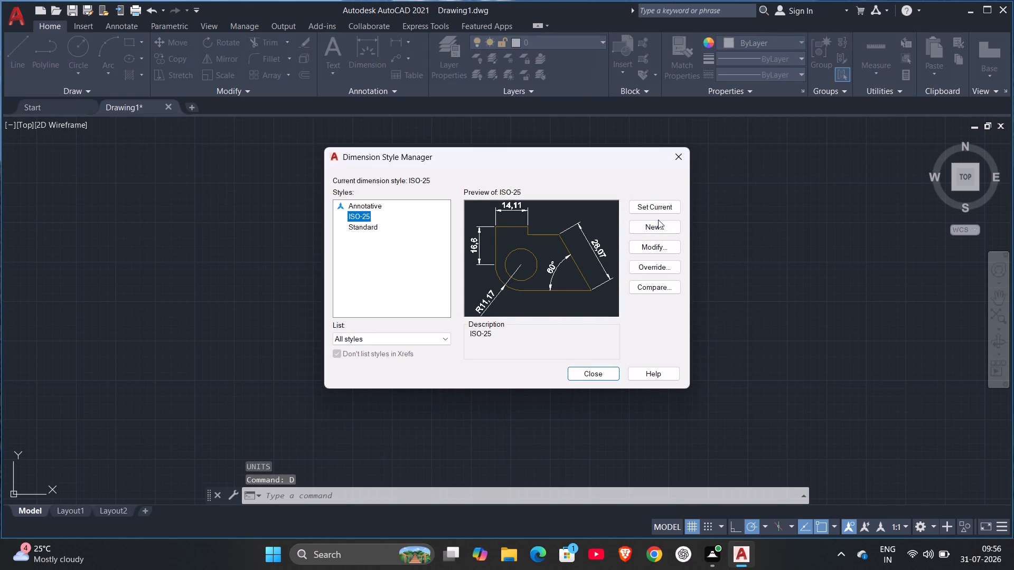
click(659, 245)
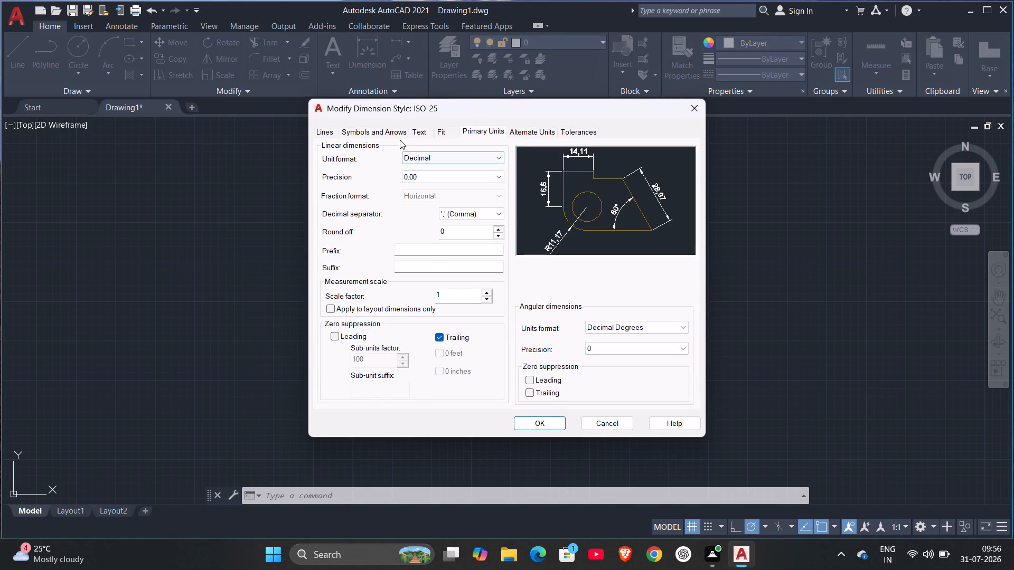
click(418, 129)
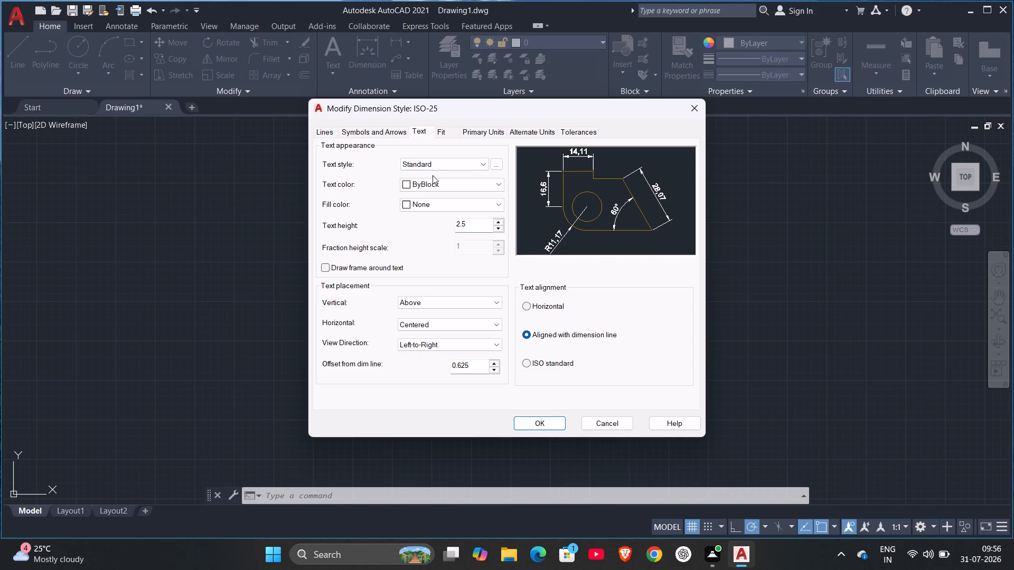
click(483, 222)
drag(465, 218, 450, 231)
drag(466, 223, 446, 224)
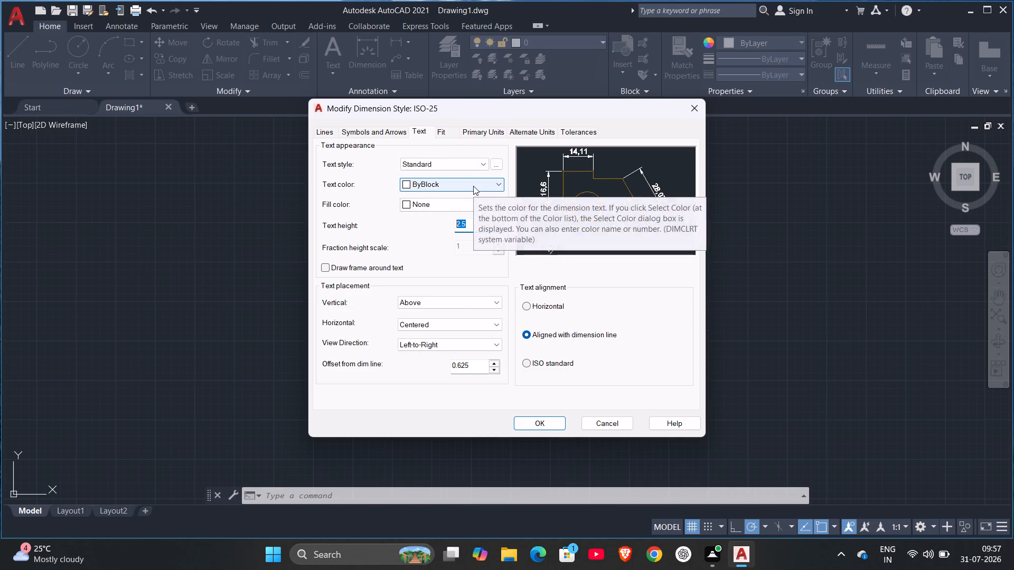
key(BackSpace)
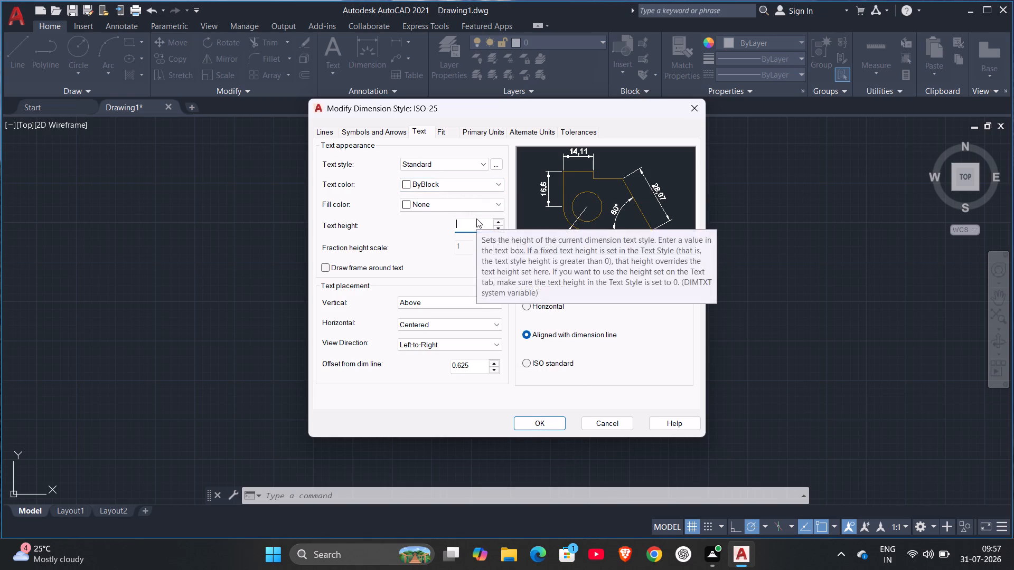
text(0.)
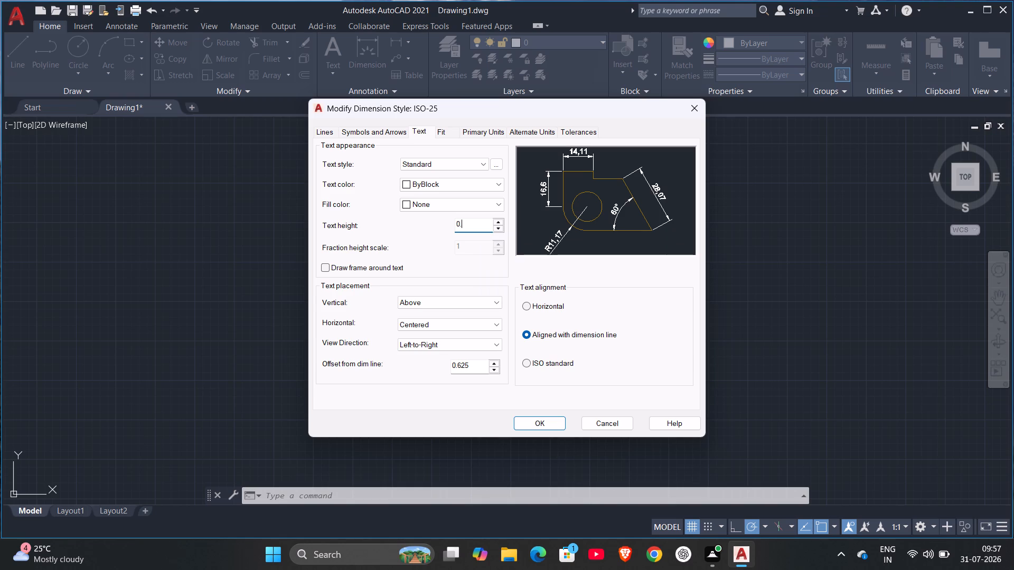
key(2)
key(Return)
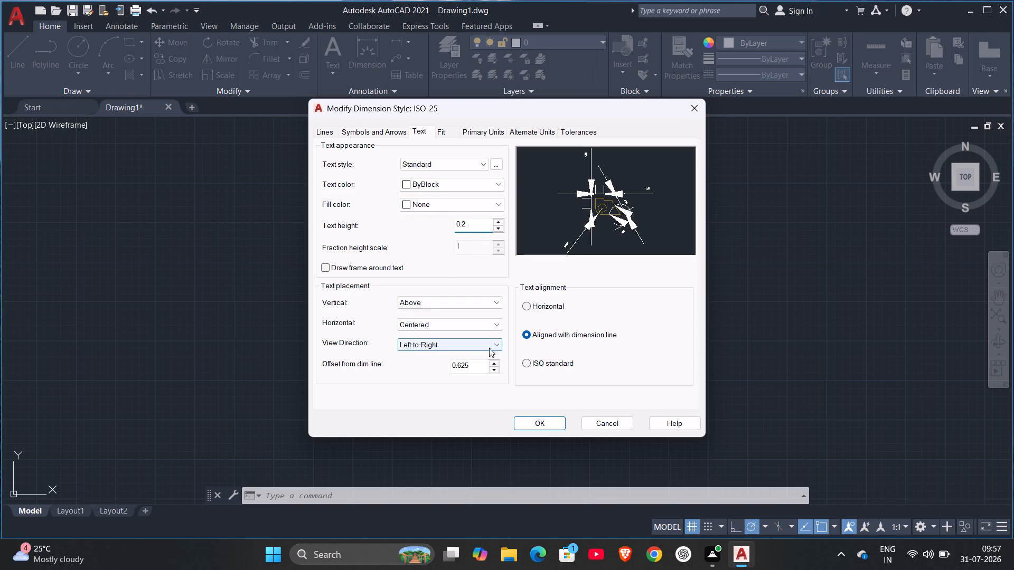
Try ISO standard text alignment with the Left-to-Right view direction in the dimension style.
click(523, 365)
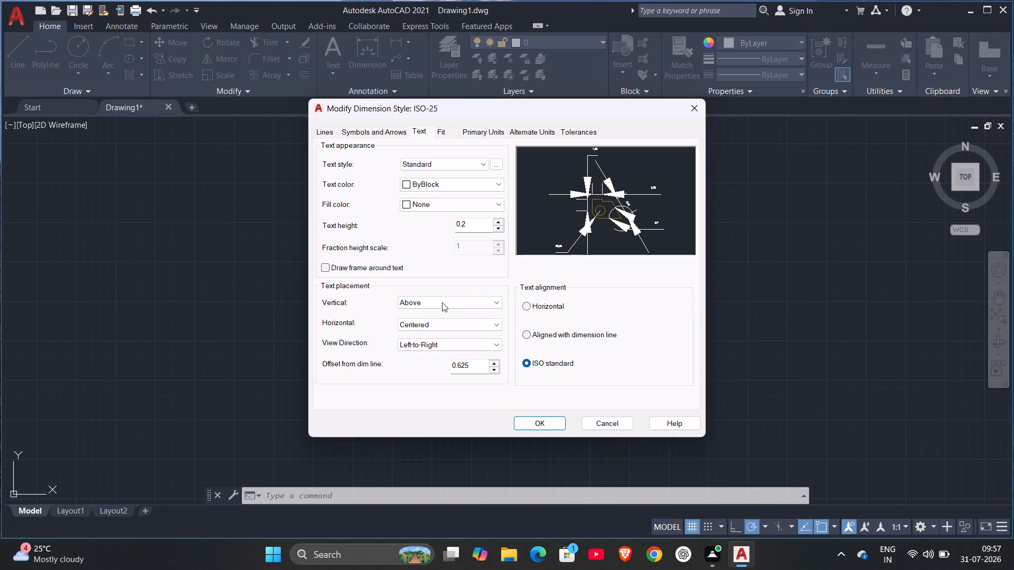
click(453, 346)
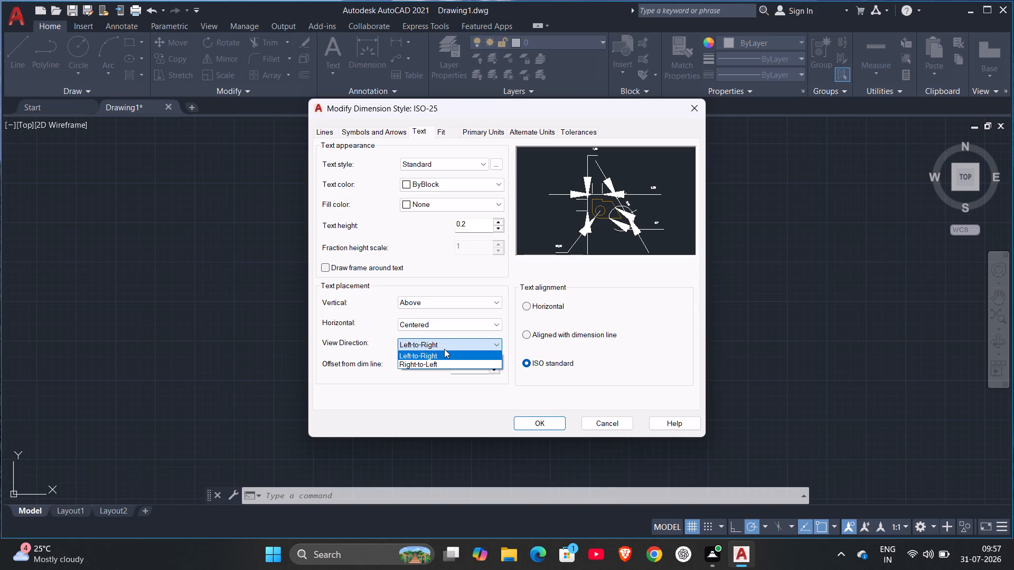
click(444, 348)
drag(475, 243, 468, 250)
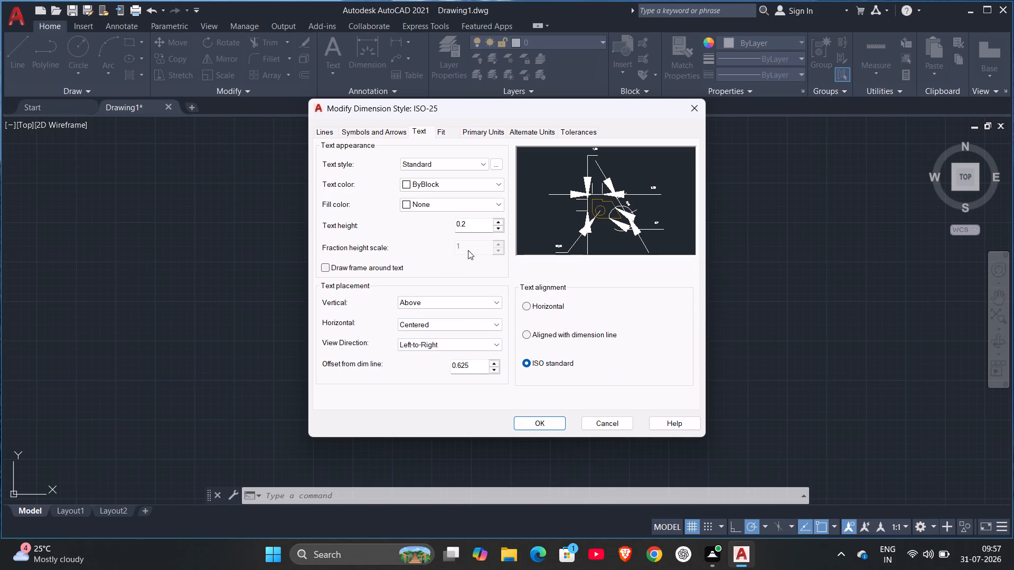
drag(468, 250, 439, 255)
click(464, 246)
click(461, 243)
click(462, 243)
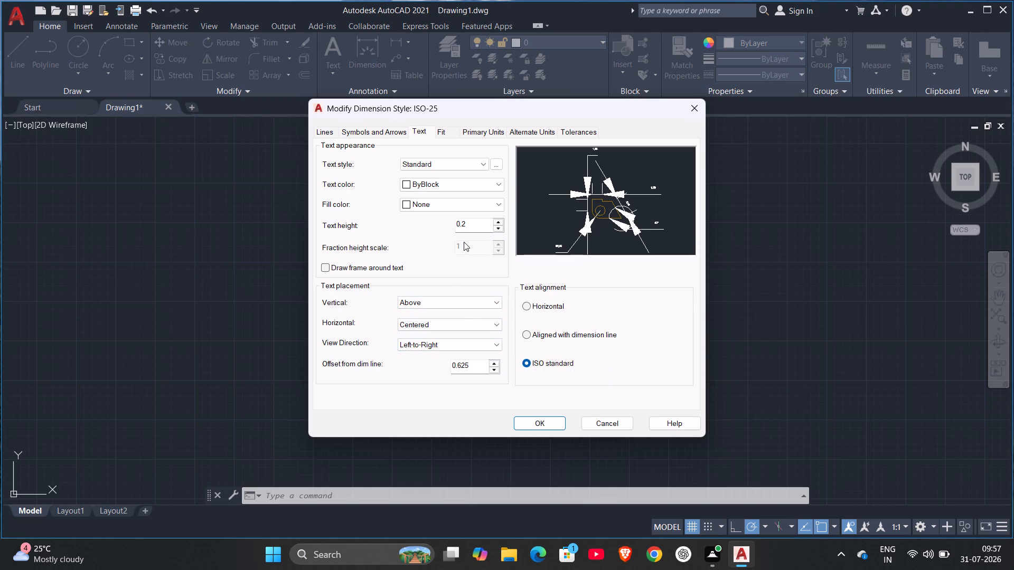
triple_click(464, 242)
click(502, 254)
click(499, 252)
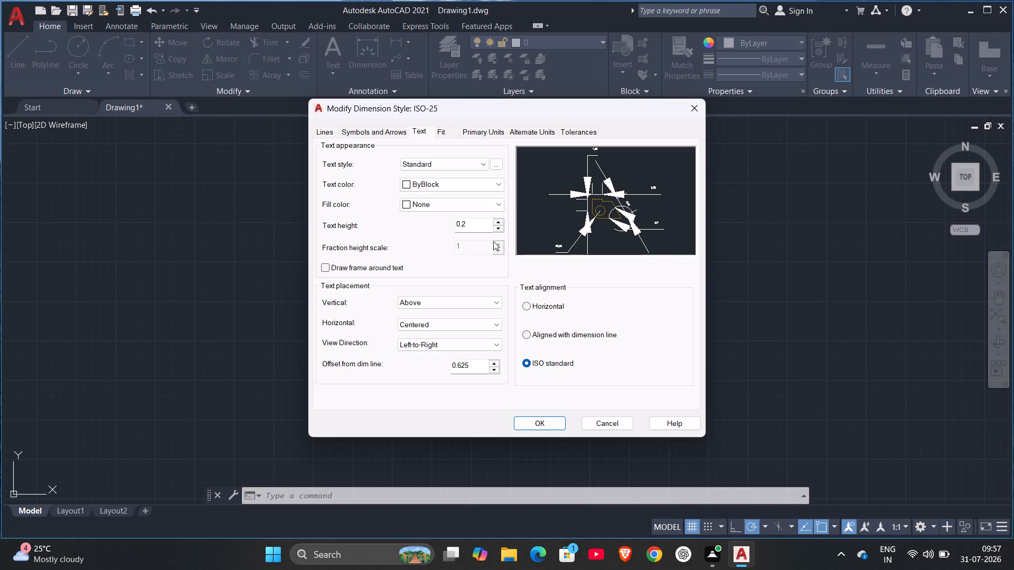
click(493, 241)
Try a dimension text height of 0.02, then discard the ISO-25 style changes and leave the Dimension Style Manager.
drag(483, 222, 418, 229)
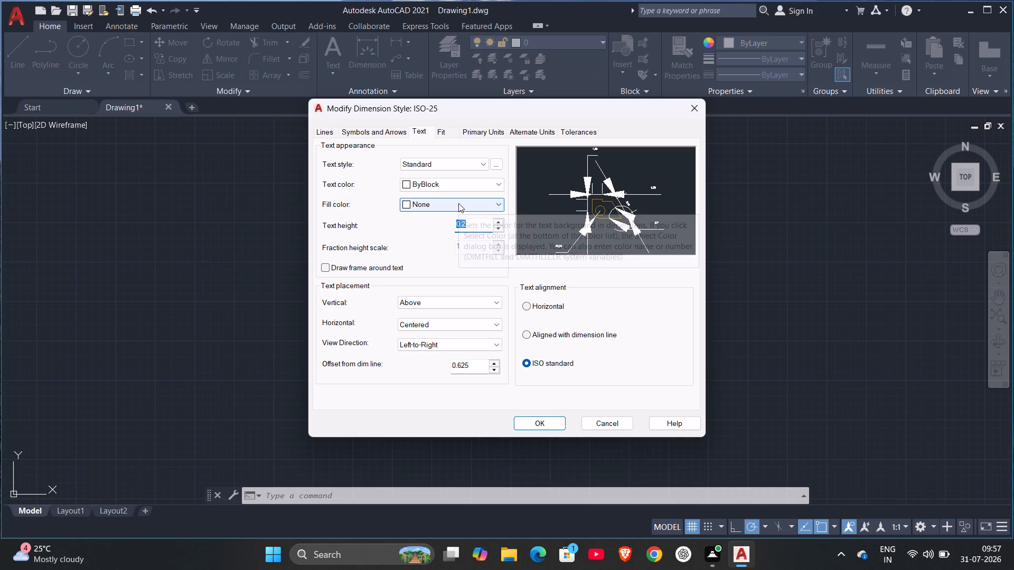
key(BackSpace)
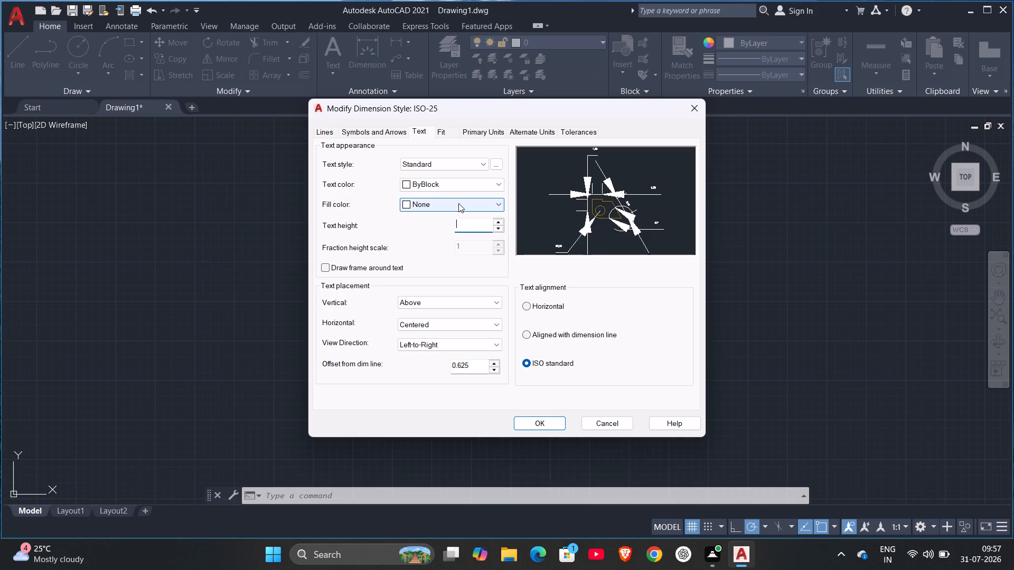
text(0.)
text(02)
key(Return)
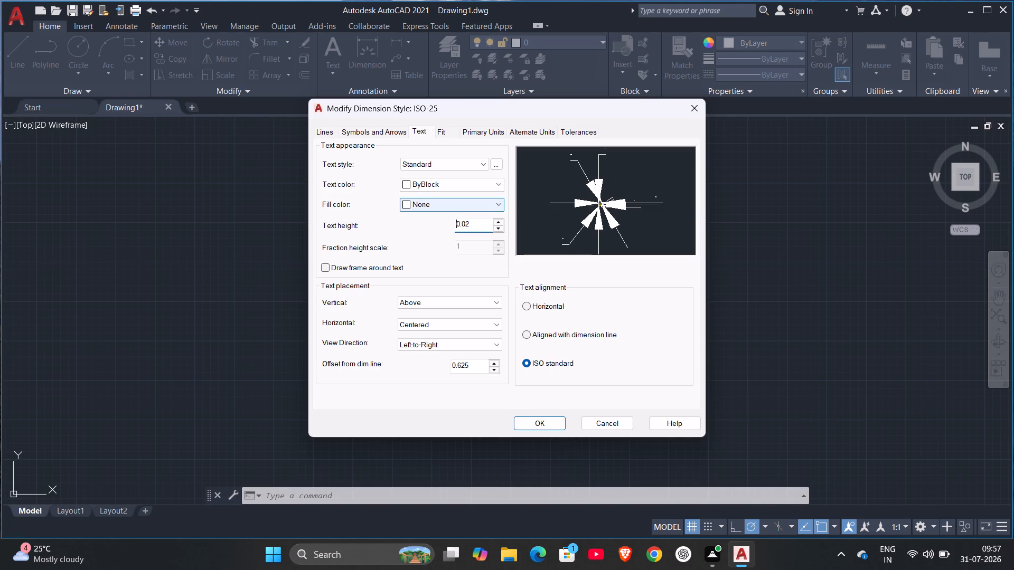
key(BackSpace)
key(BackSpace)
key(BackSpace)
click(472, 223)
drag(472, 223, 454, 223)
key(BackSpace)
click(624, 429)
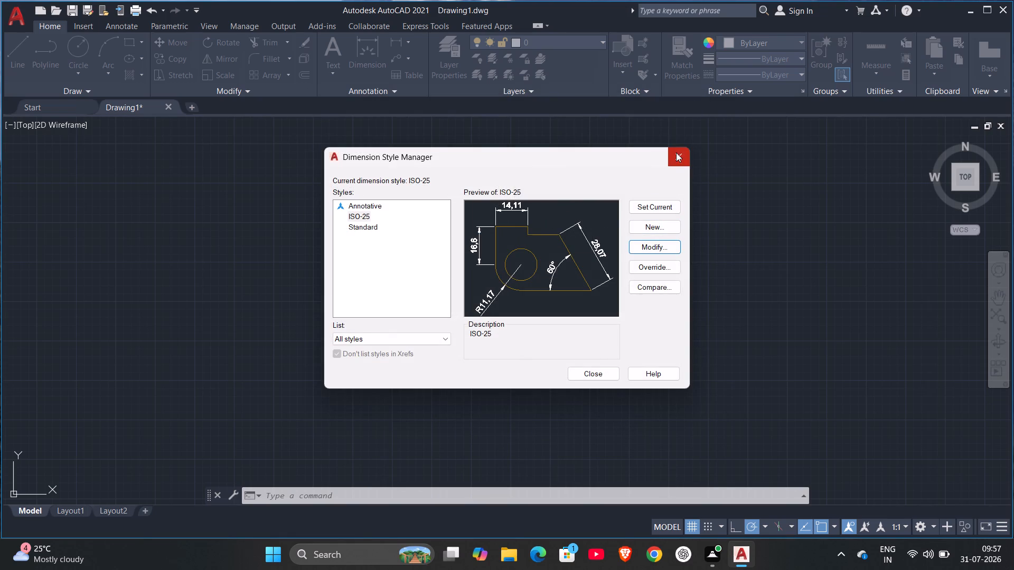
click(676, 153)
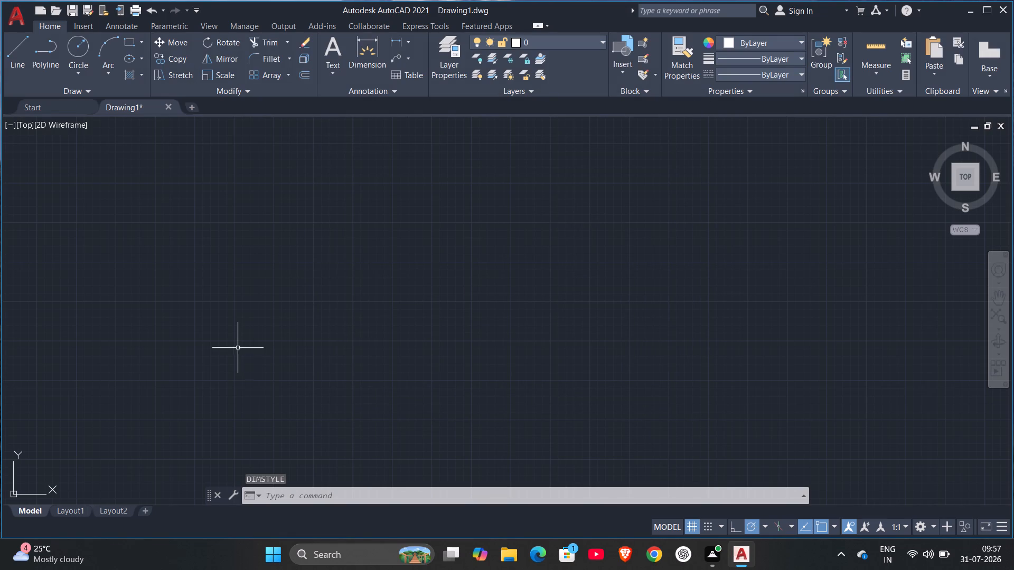
Review the drawing units settings, including the insertion scale.
text(UN)
key(Return)
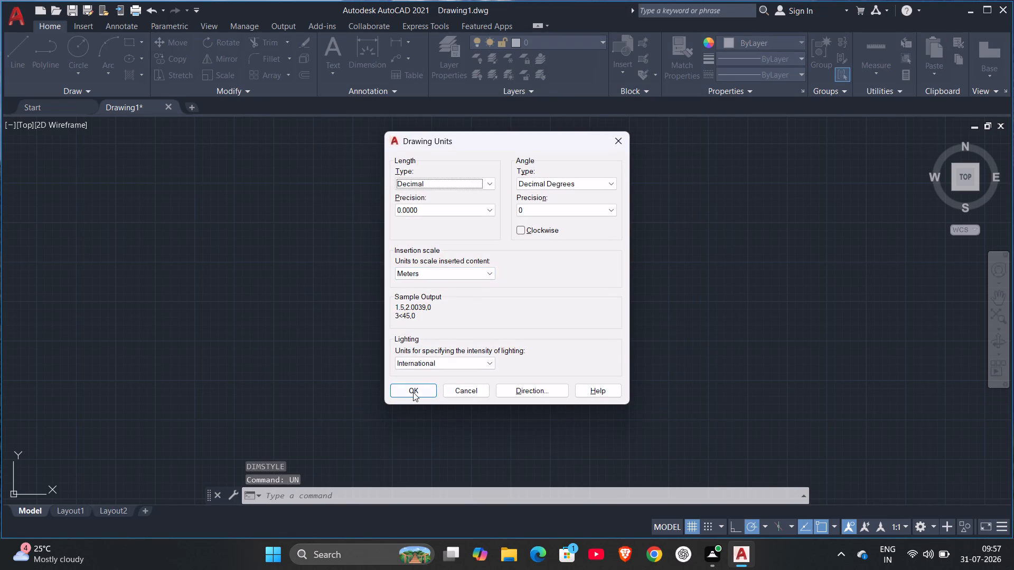
click(413, 392)
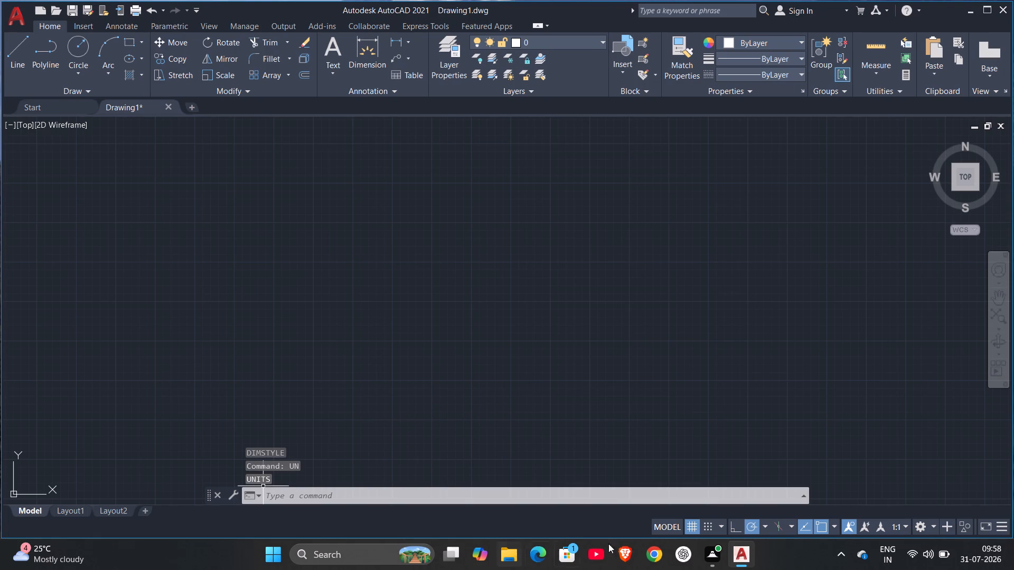
Turn off the drawing grid display.
click(689, 530)
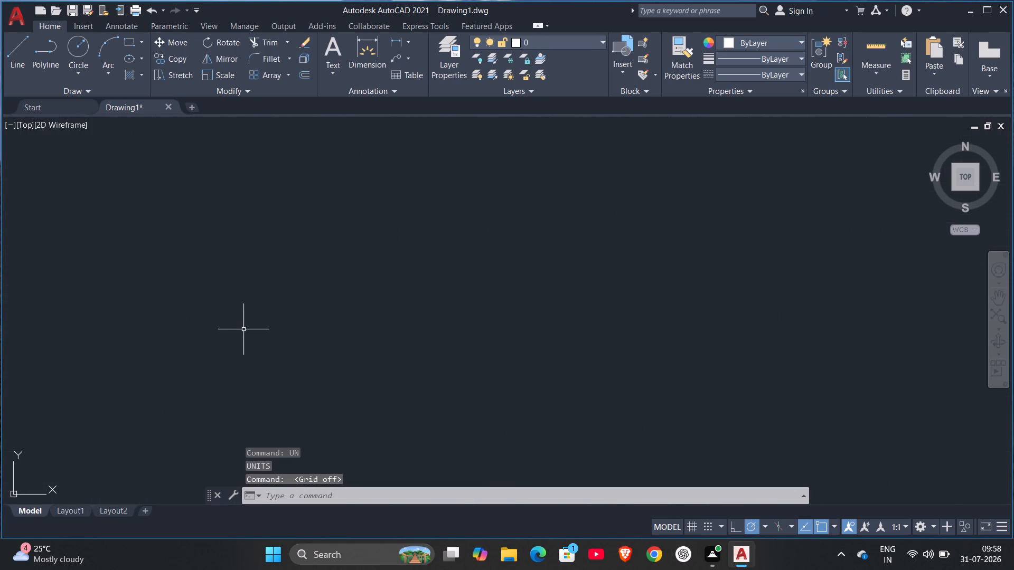
Start a line in the empty drawing area with Ortho mode on and draw a 3 m horizontal segment to the right.
key(l)
key(Return)
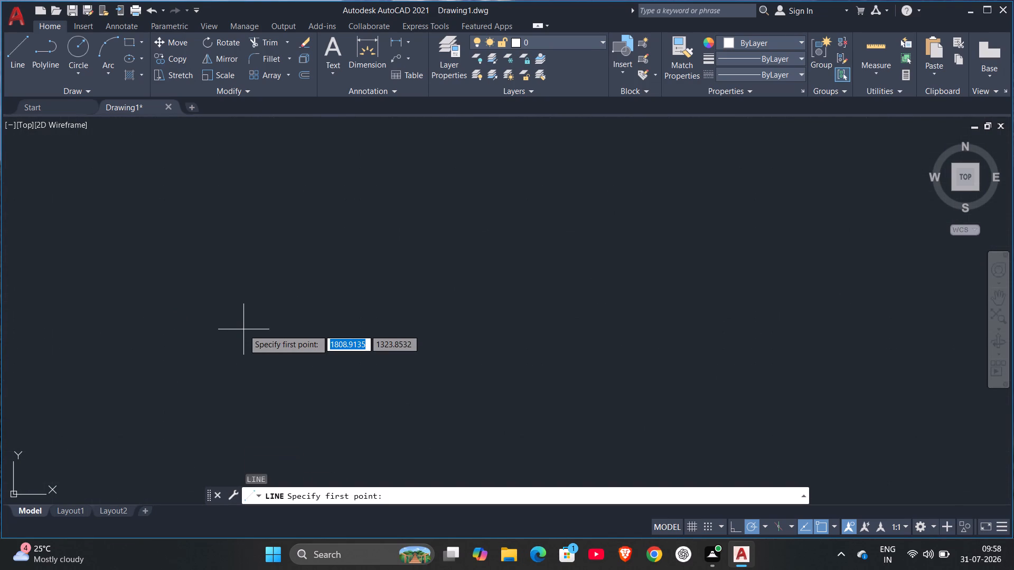
click(243, 329)
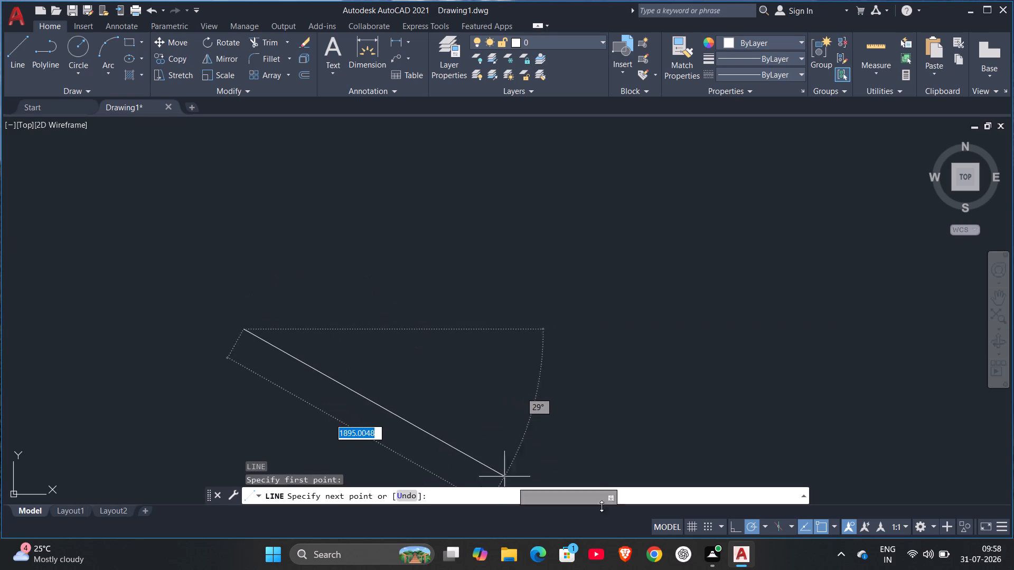
click(730, 522)
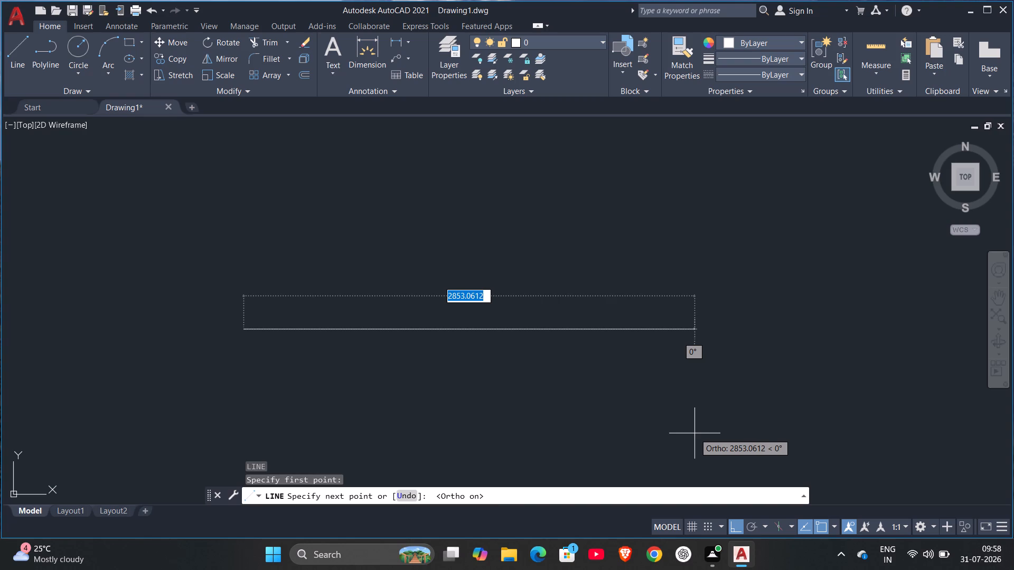
key(3)
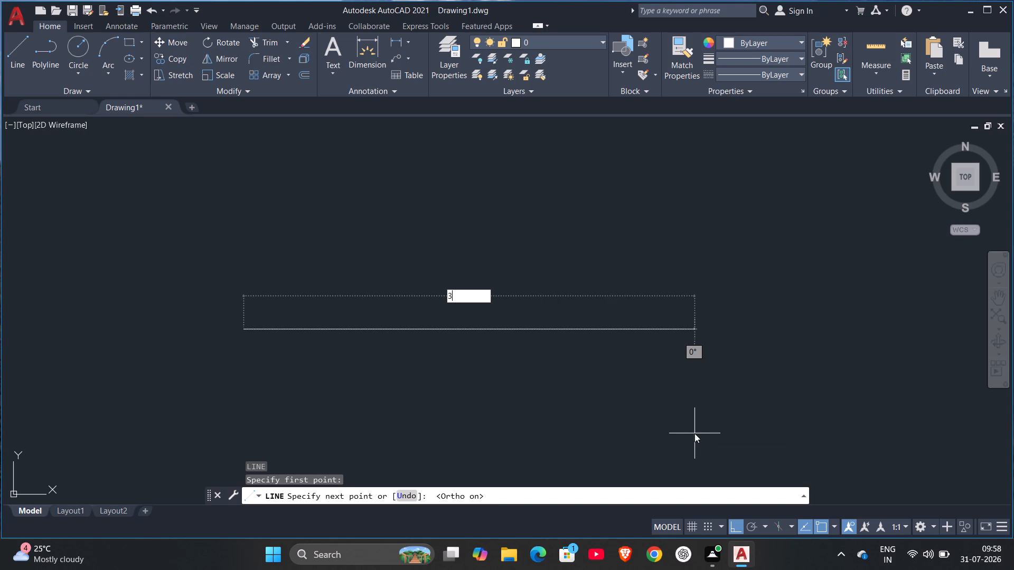
key(Return)
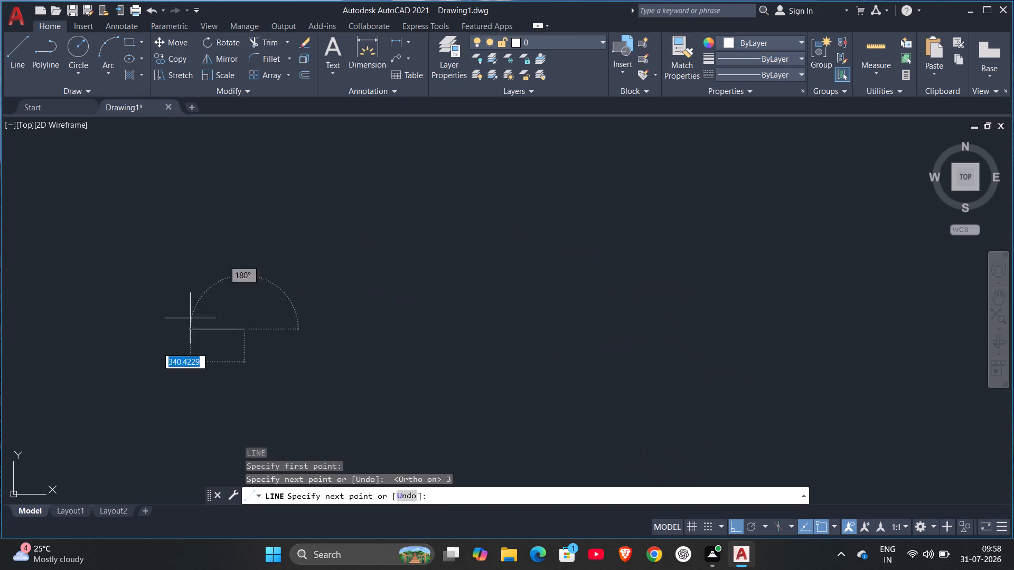
Complete the 3 m by 4 m room rectangle with segments 4 m up, 3 m left and 4 m down.
scroll(241, 312, up, 4)
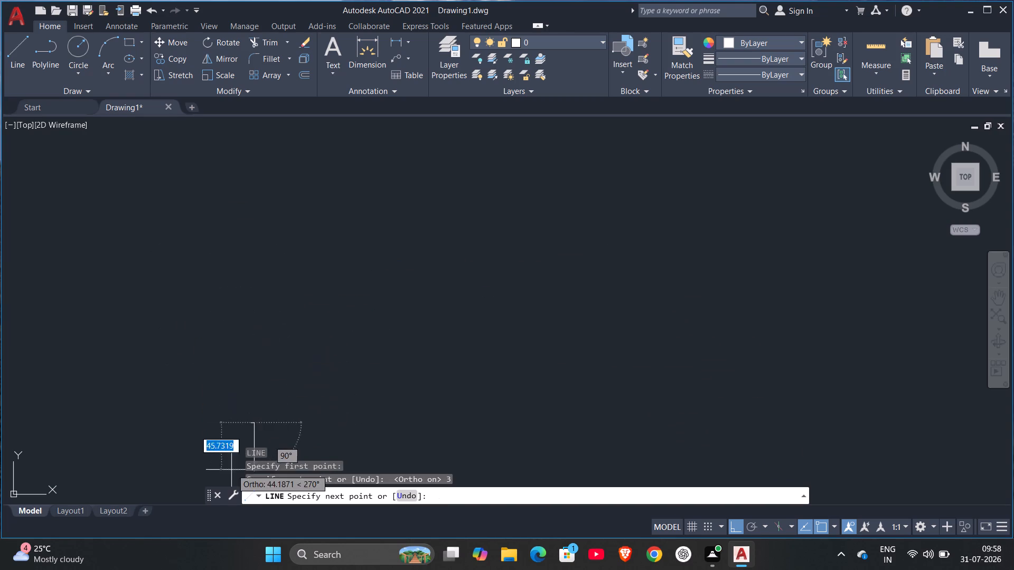
scroll(230, 470, up, 3)
scroll(245, 276, up, 3)
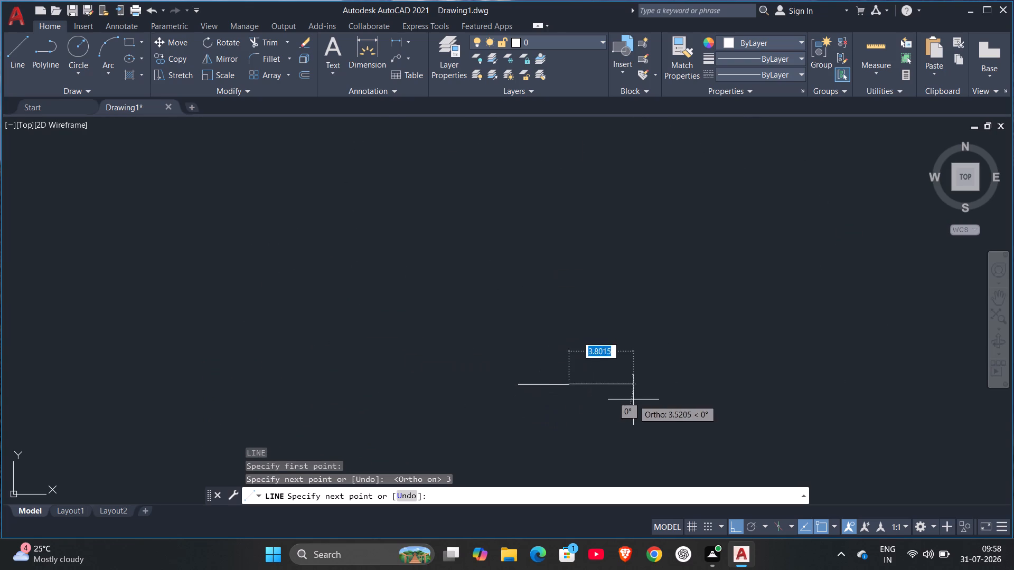
scroll(633, 391, up, 4)
middle_drag(303, 396, 719, 381)
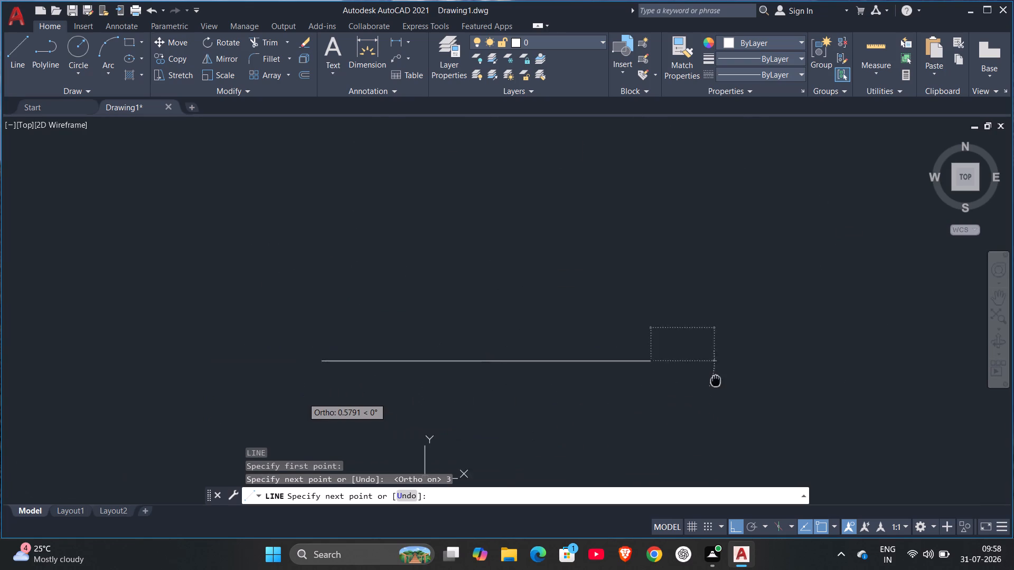
middle_drag(719, 381, 766, 395)
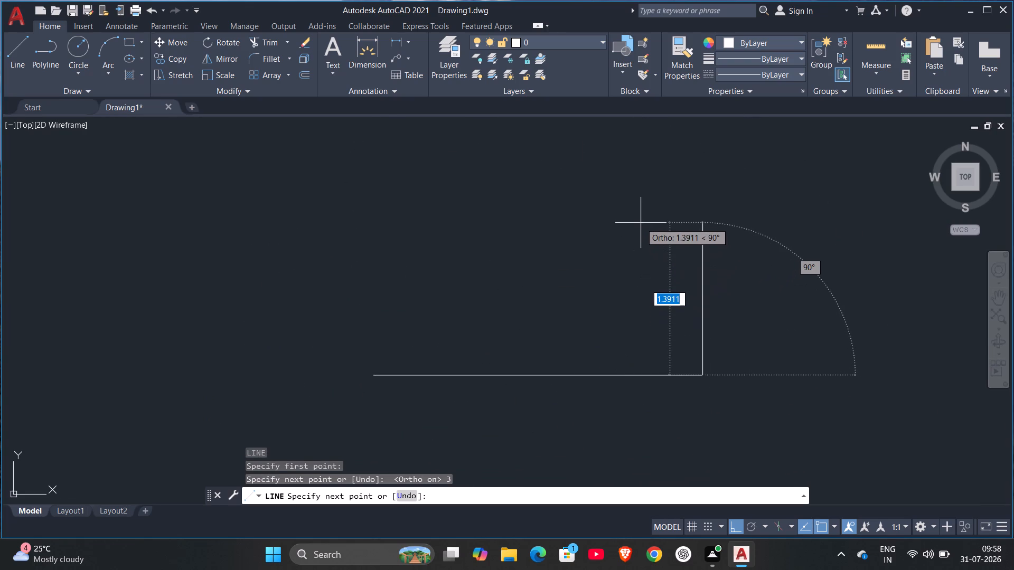
key(4)
key(Return)
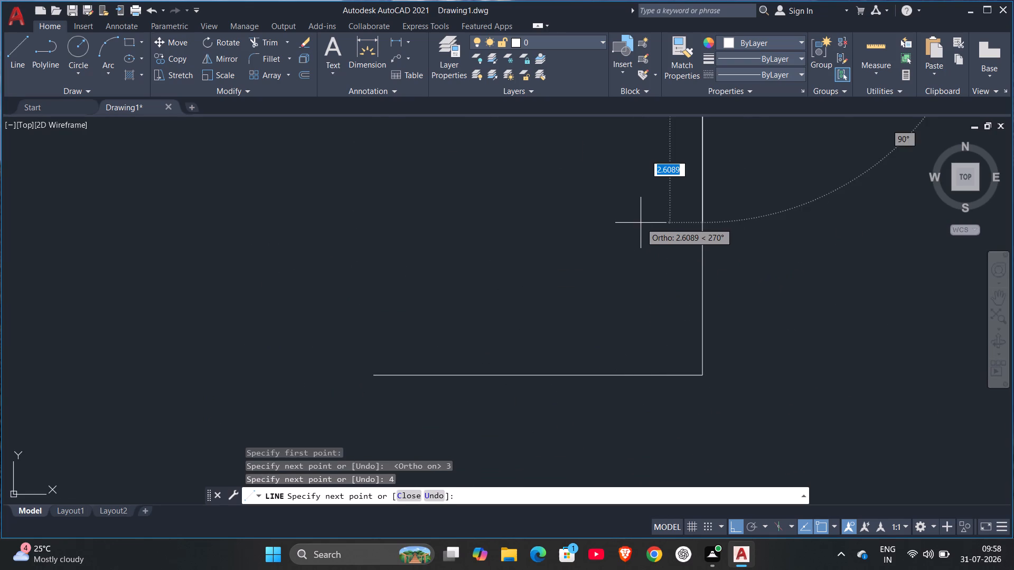
scroll(641, 223, down, 4)
scroll(637, 127, up, 1)
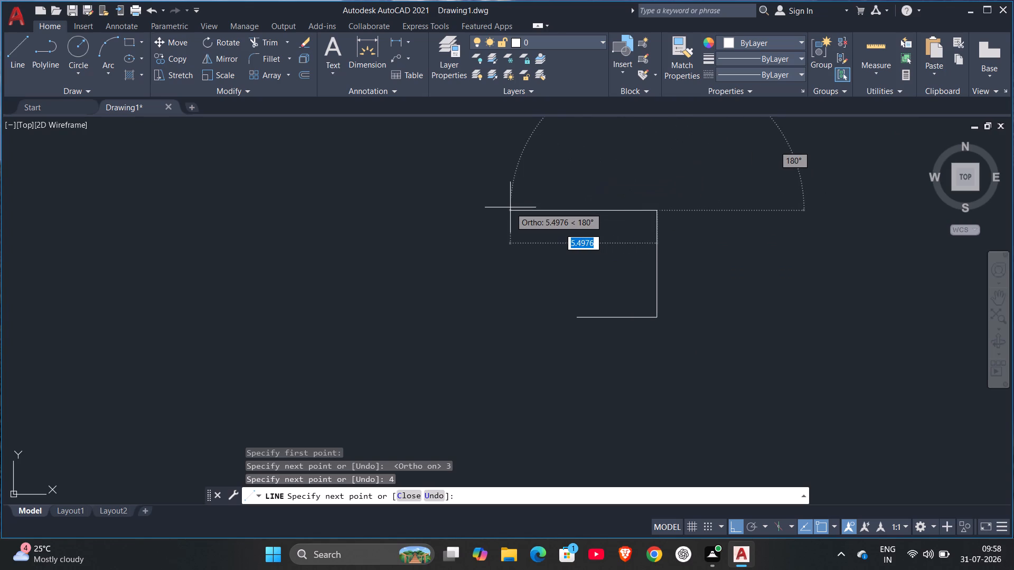
key(3)
key(Return)
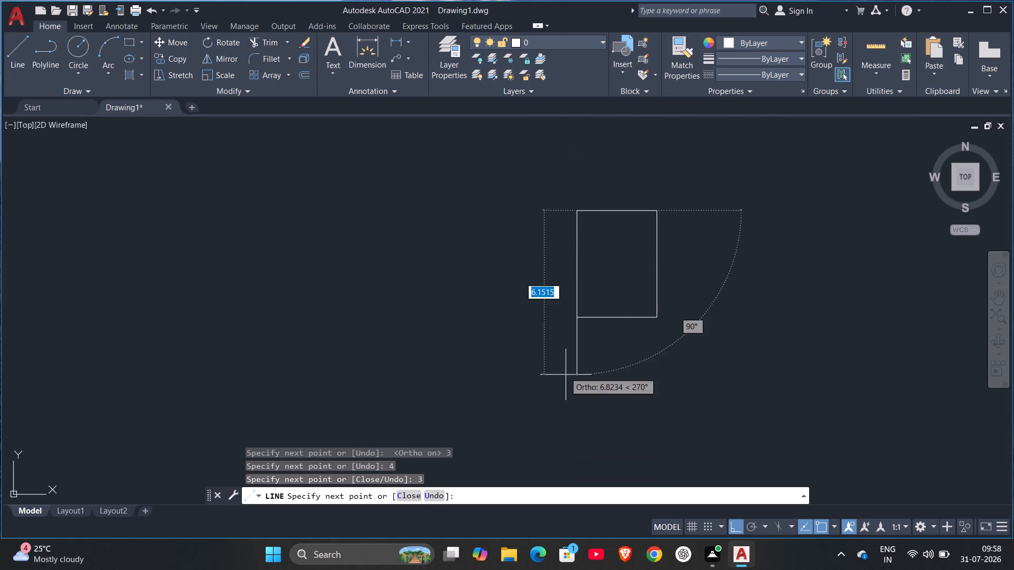
key(4)
key(Return)
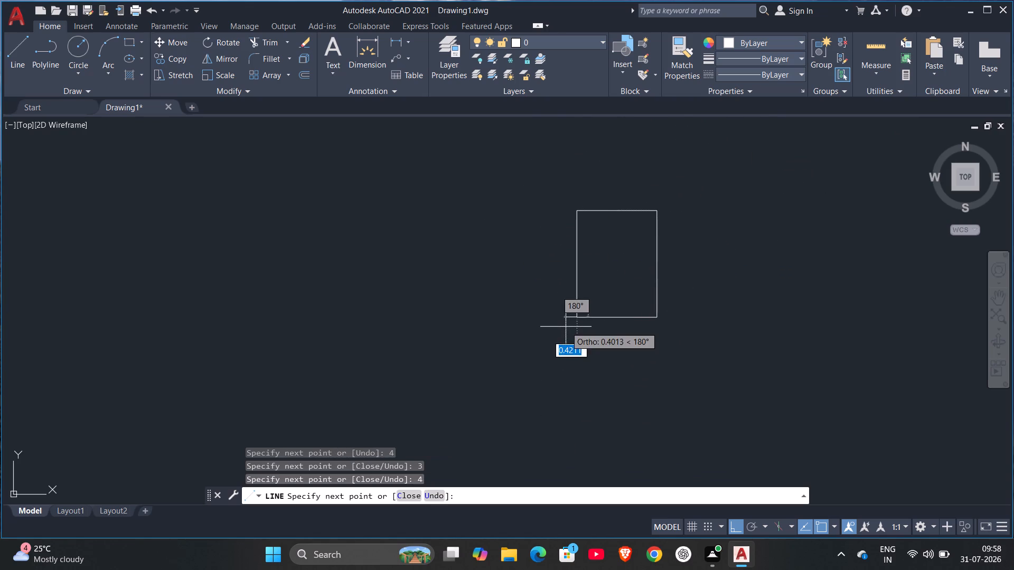
key(Escape)
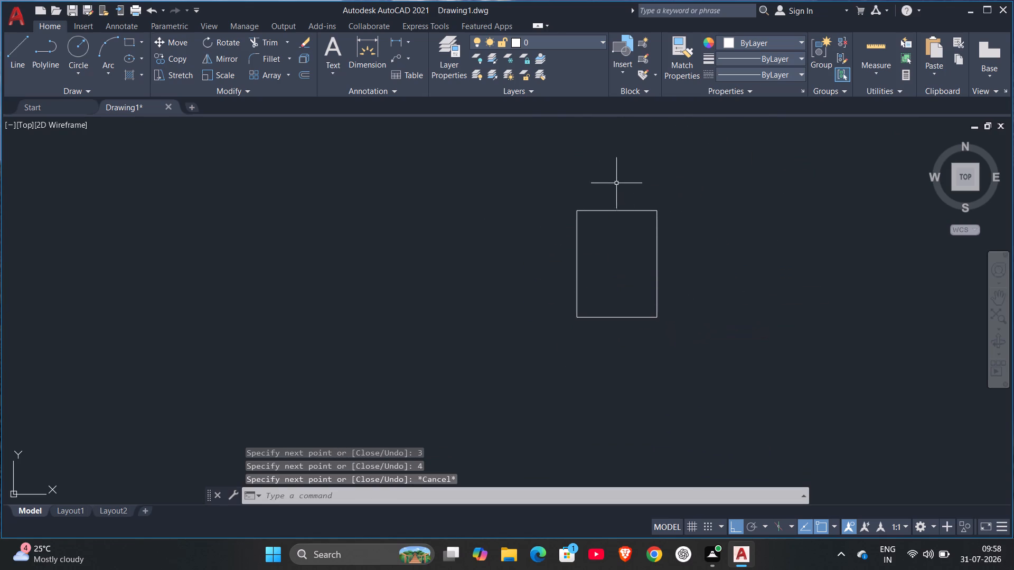
Offset the rectangle's left and bottom lines outward by 0.23 m for the outer wall faces.
middle_drag(612, 206, 593, 236)
scroll(570, 255, up, 1)
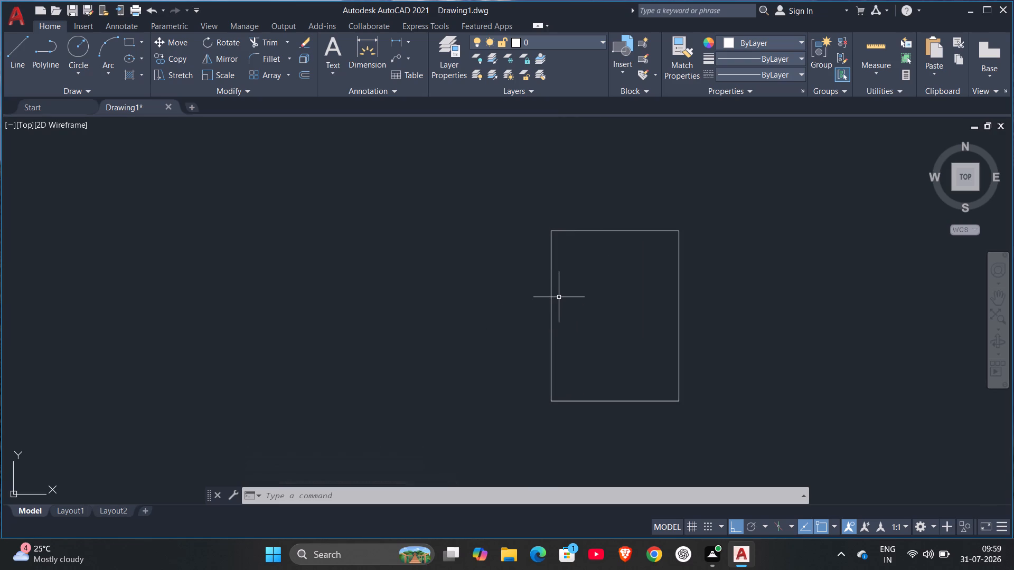
key(o)
key(Return)
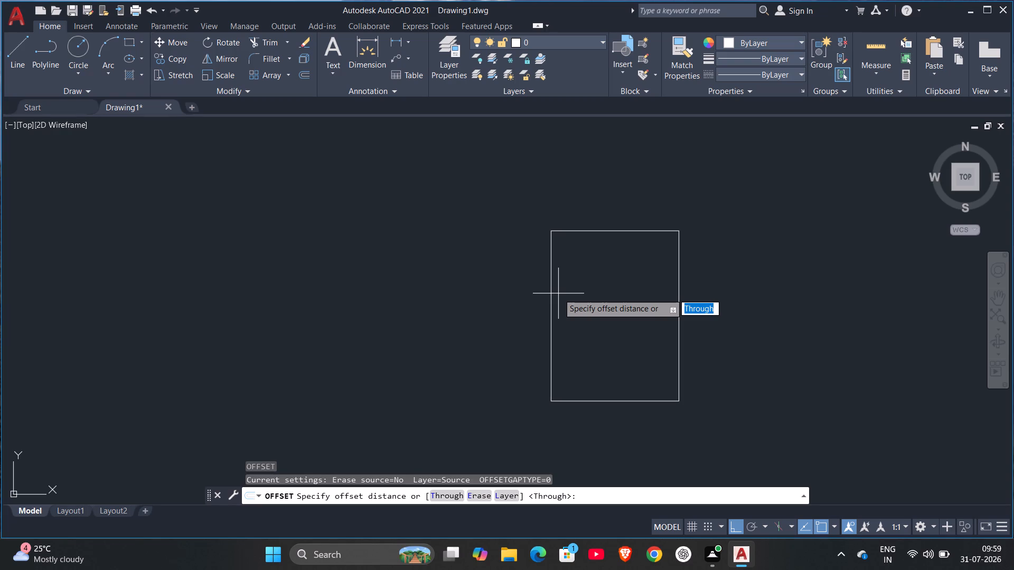
key(period)
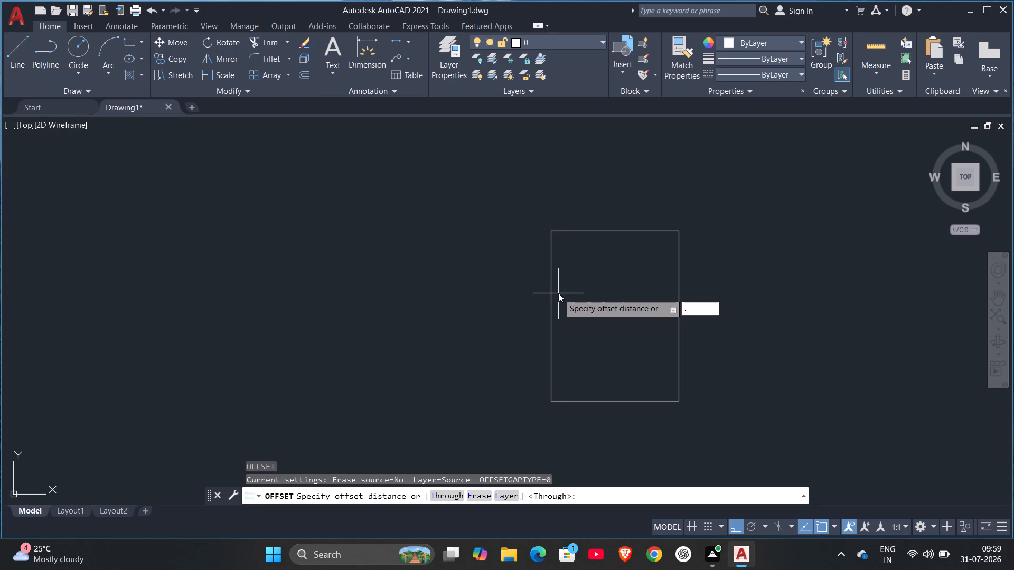
text(23)
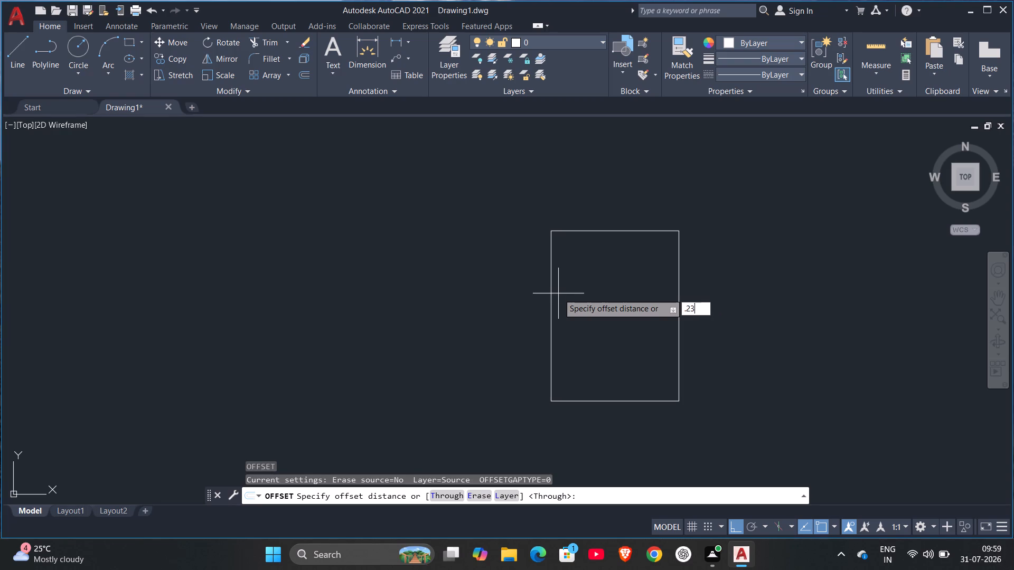
key(Return)
click(551, 302)
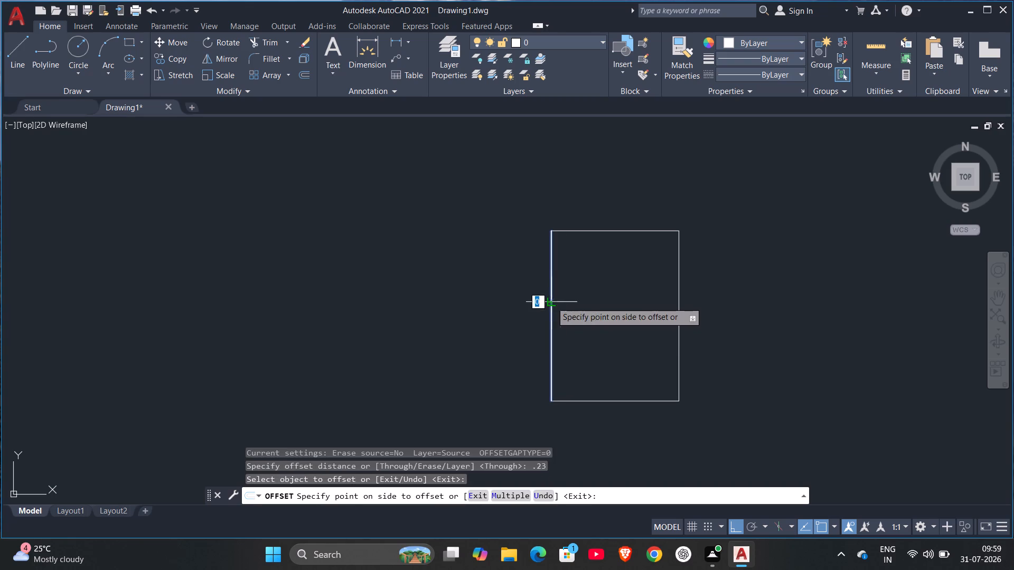
click(534, 322)
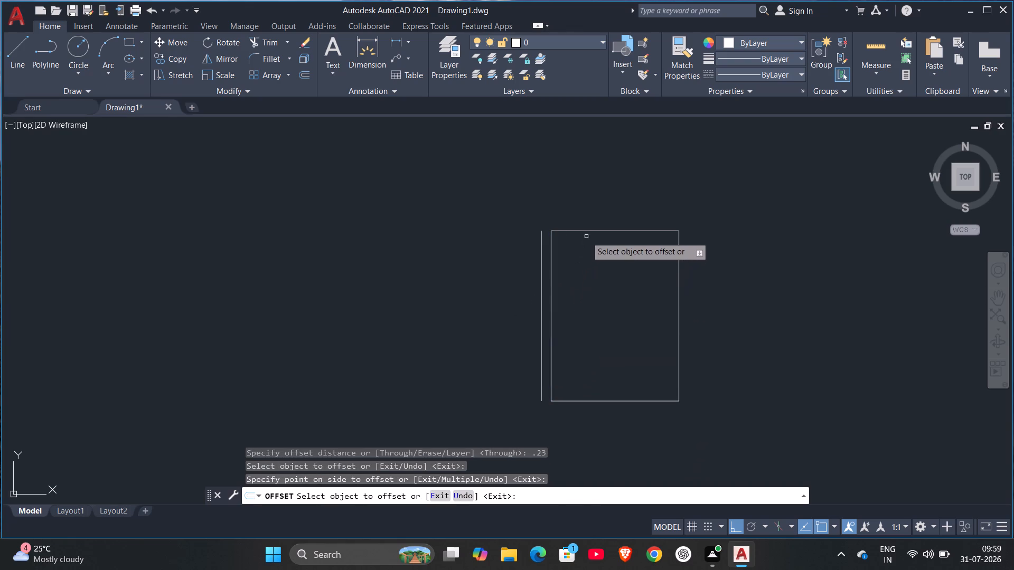
click(579, 402)
click(578, 422)
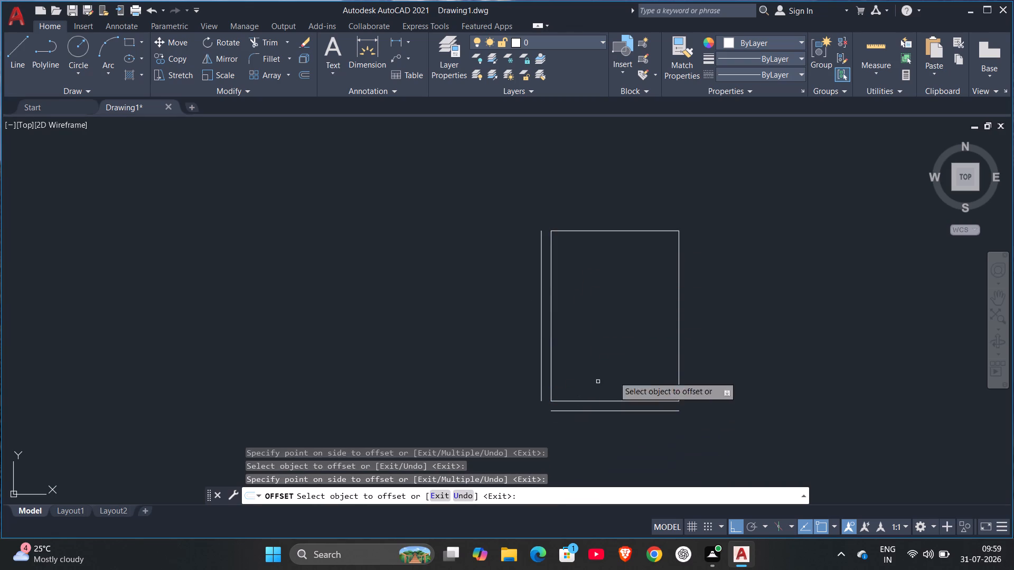
Offset the rectangle's right and top lines outward by 0.15 m for the thinner wall faces.
click(680, 360)
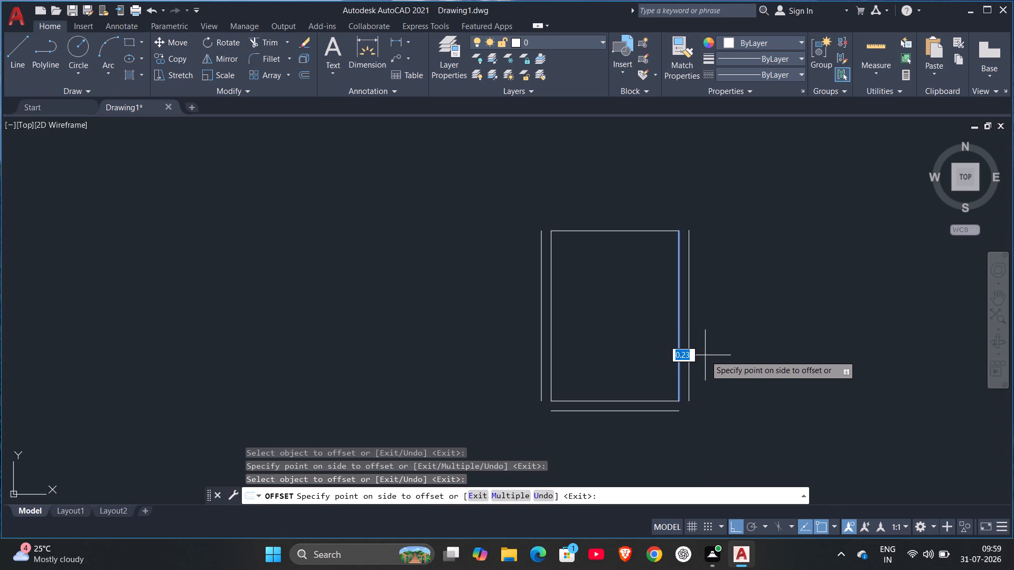
key(period)
text(15)
key(Return)
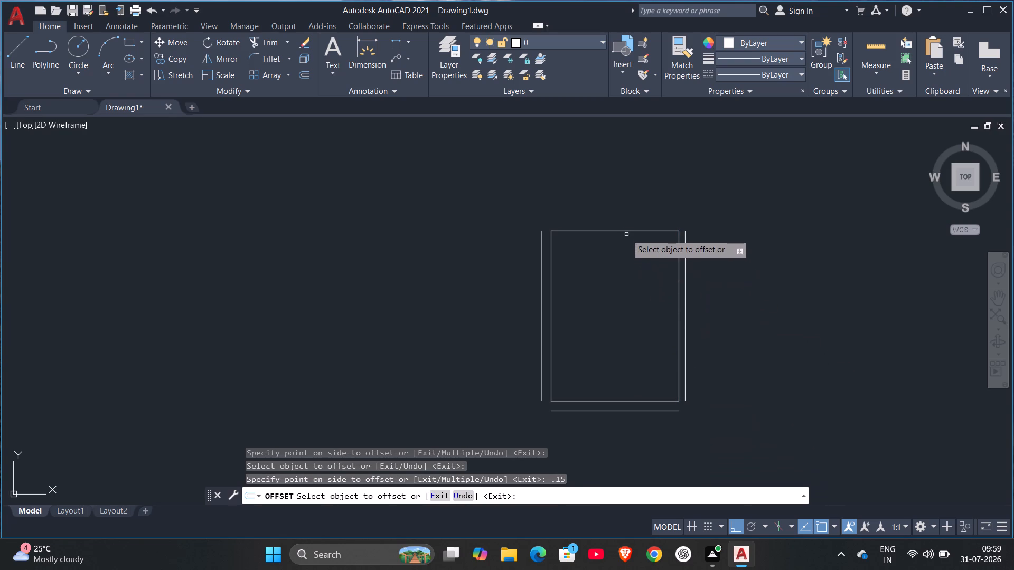
click(626, 230)
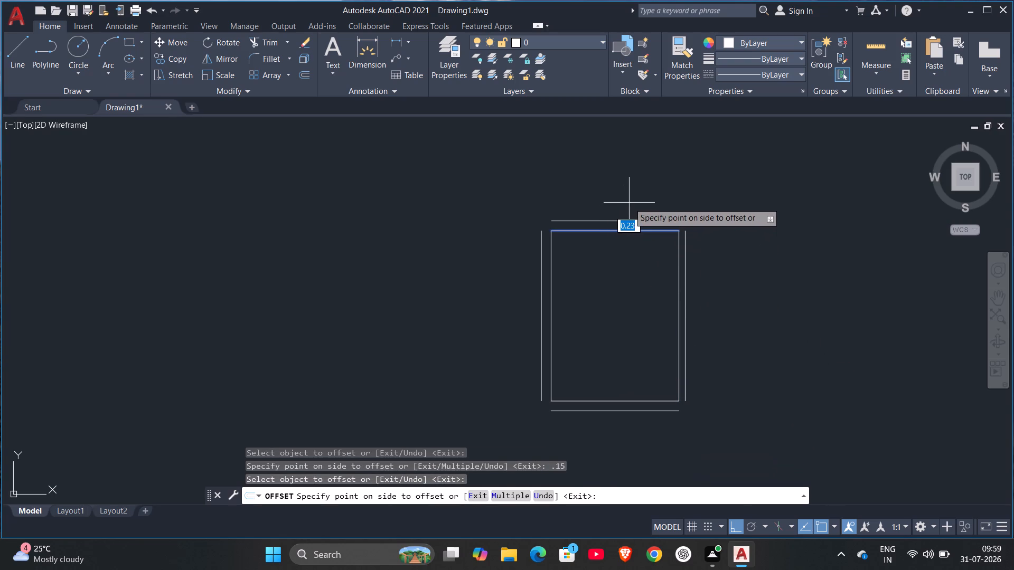
text(.1)
key(5)
key(Return)
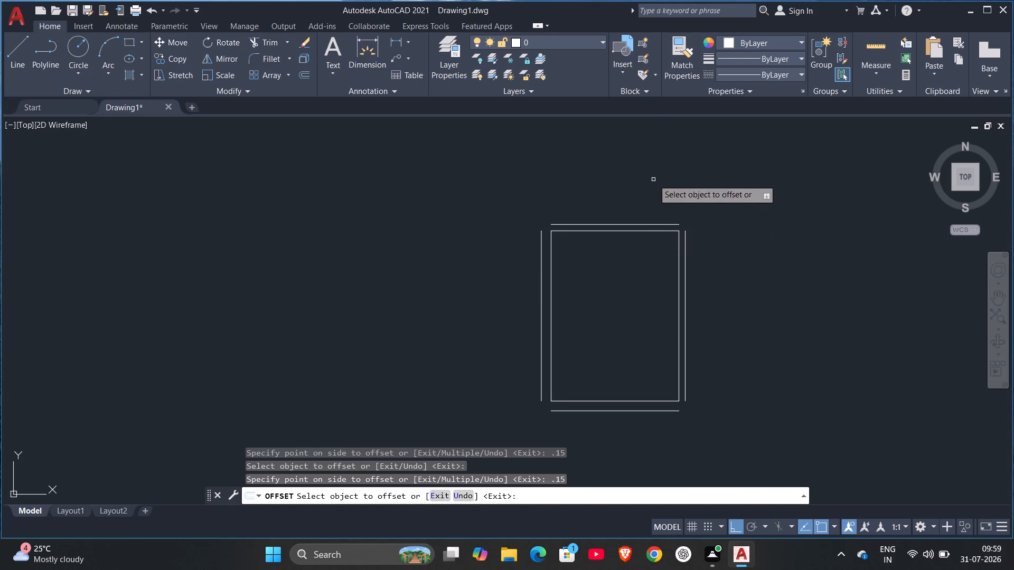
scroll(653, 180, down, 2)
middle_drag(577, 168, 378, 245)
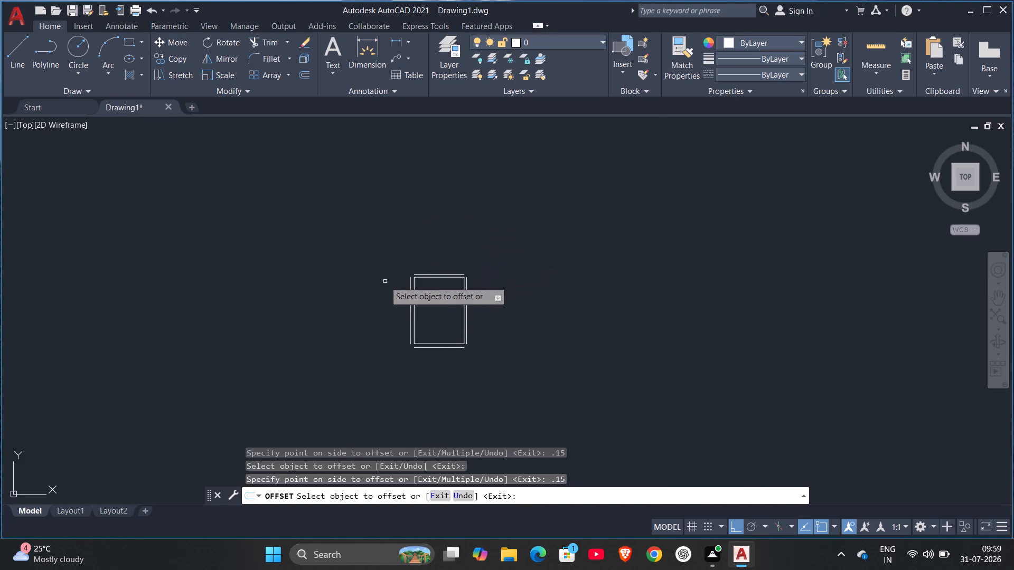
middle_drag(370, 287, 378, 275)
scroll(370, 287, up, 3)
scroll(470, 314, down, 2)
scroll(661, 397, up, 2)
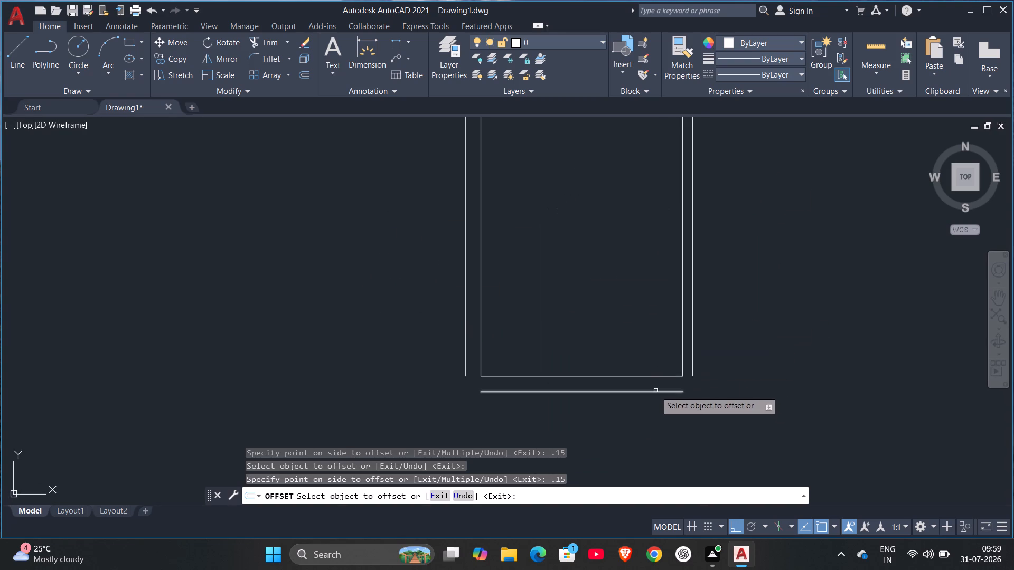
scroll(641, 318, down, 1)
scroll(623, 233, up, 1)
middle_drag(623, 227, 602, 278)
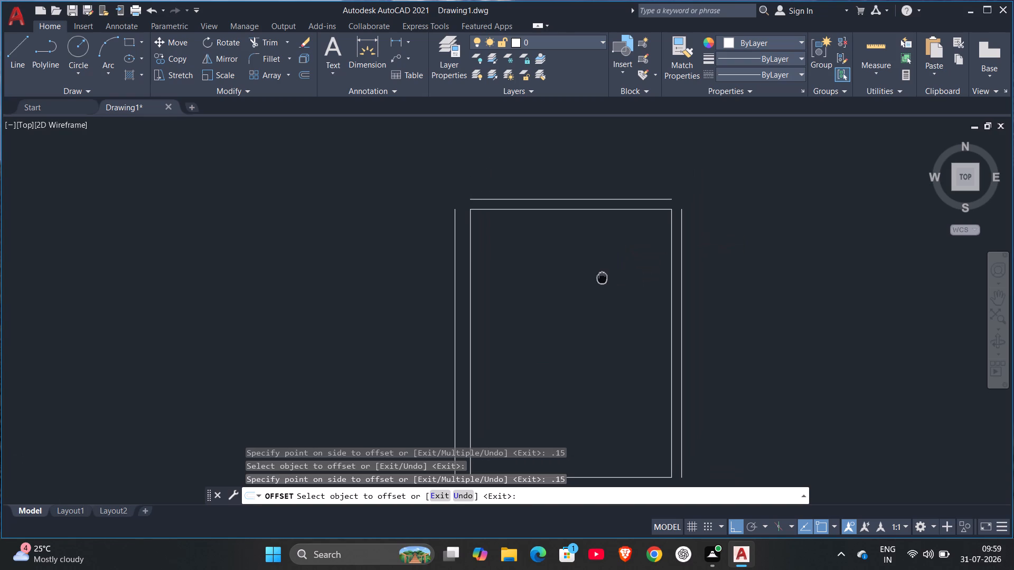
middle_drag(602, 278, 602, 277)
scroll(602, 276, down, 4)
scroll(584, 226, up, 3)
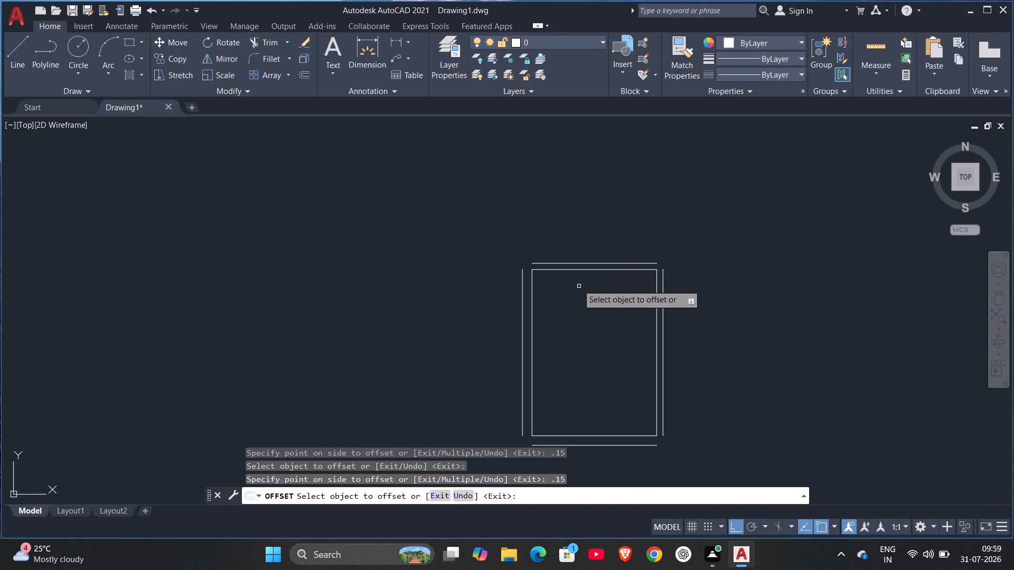
Offset the room's outer top wall line 4.5 m upward to set the depth of the room above.
key(Escape)
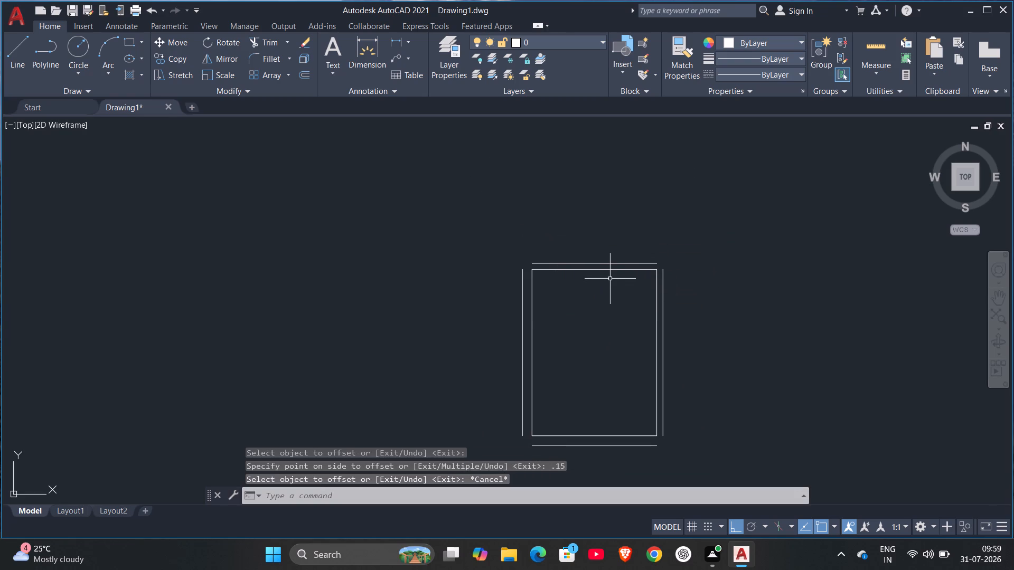
key(l)
key(Escape)
key(o)
key(Return)
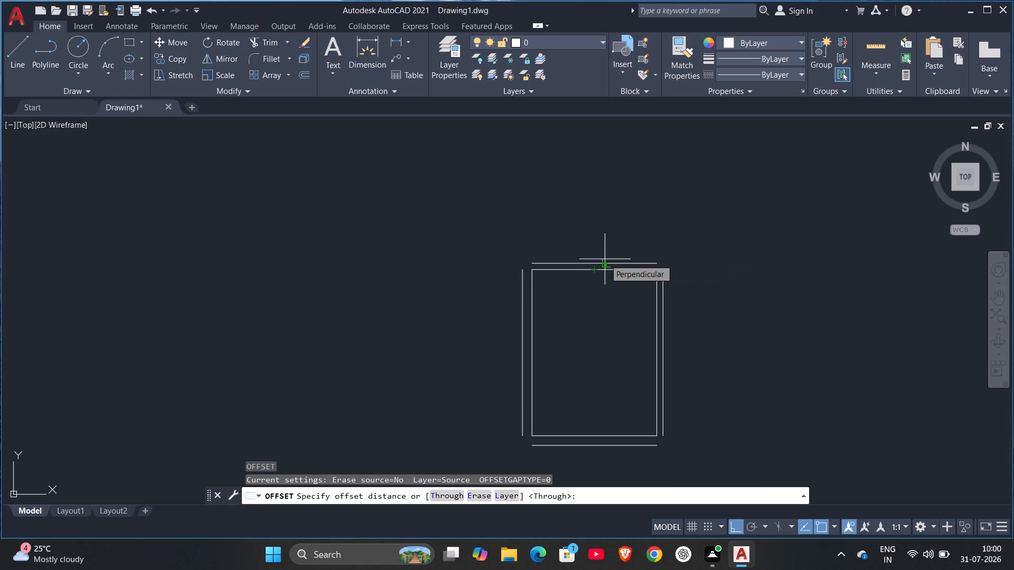
key(4)
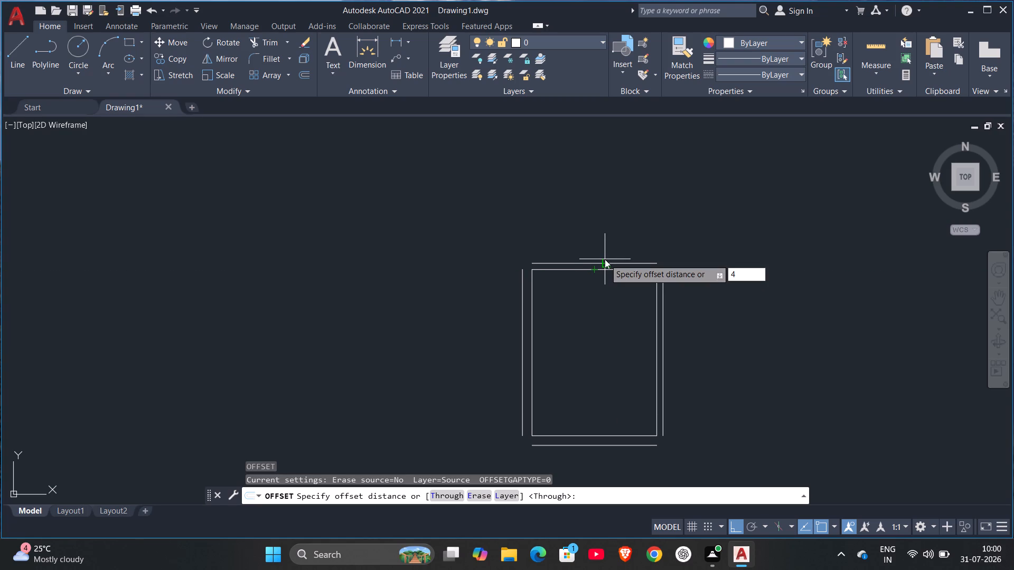
text(.5)
key(Return)
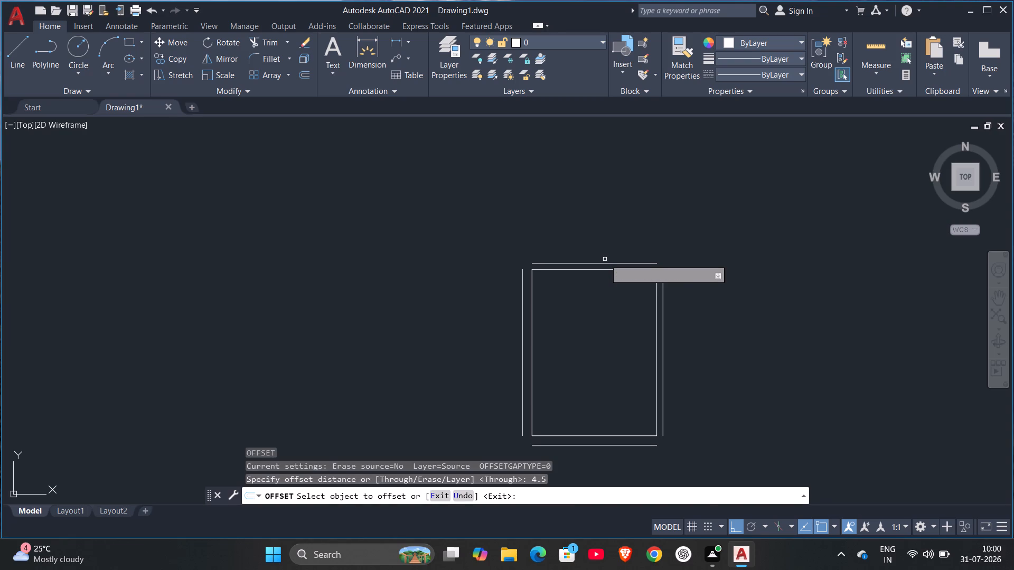
click(605, 262)
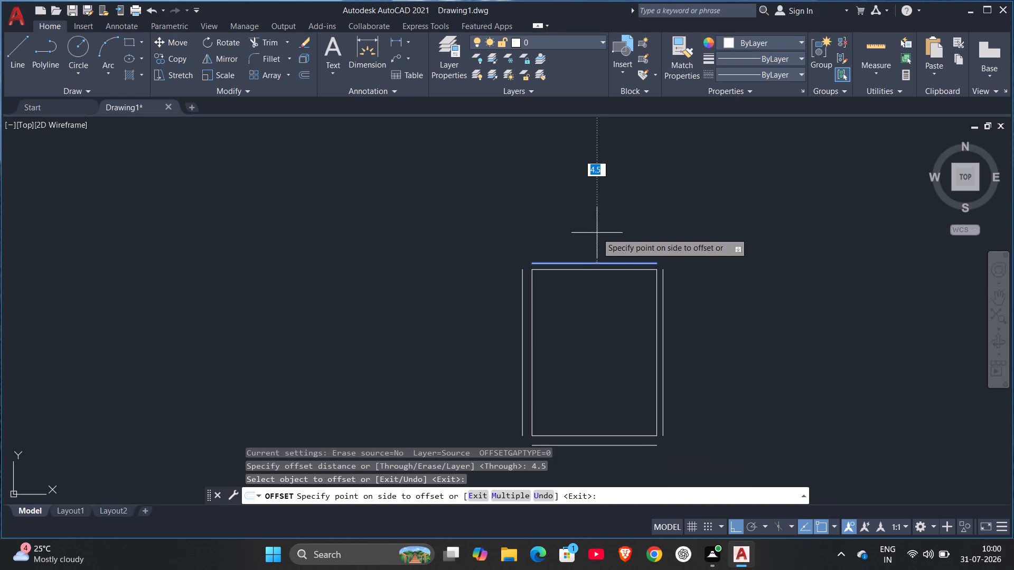
click(592, 171)
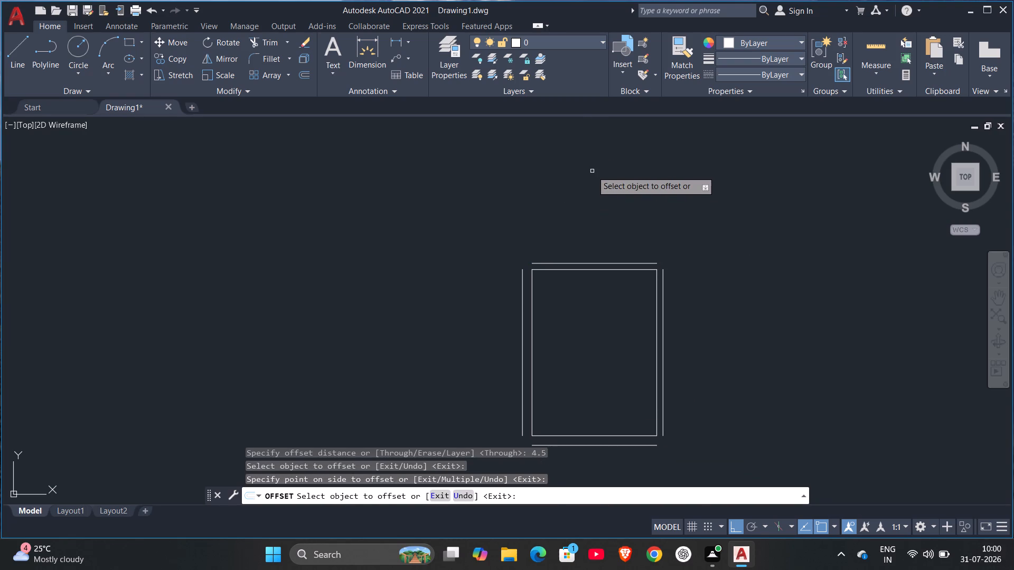
Offset the upper room's top line outward by 0.23 m for its outer wall face.
scroll(600, 184, down, 3)
scroll(600, 178, up, 1)
middle_drag(600, 174, 600, 217)
scroll(600, 174, up, 1)
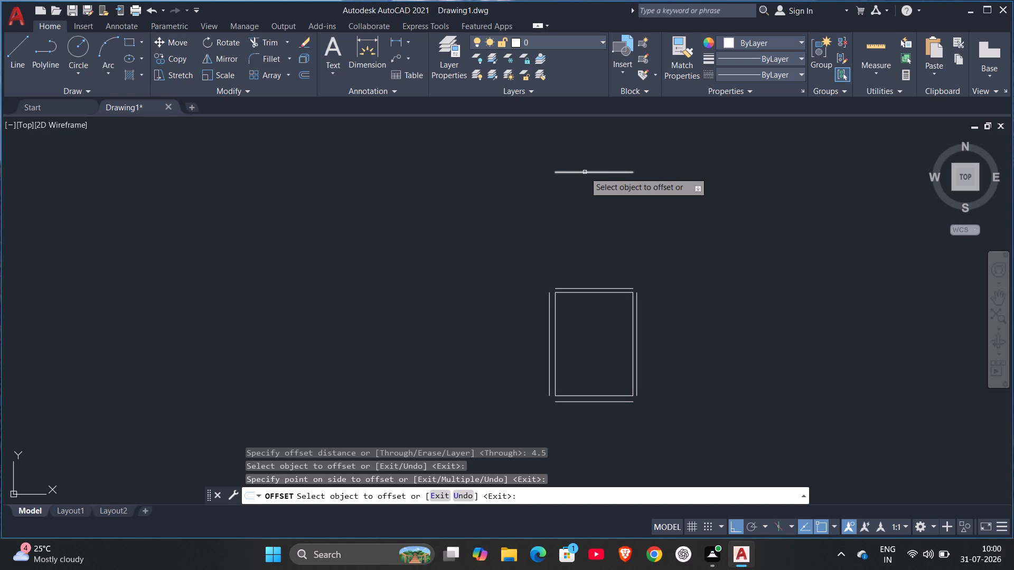
click(585, 163)
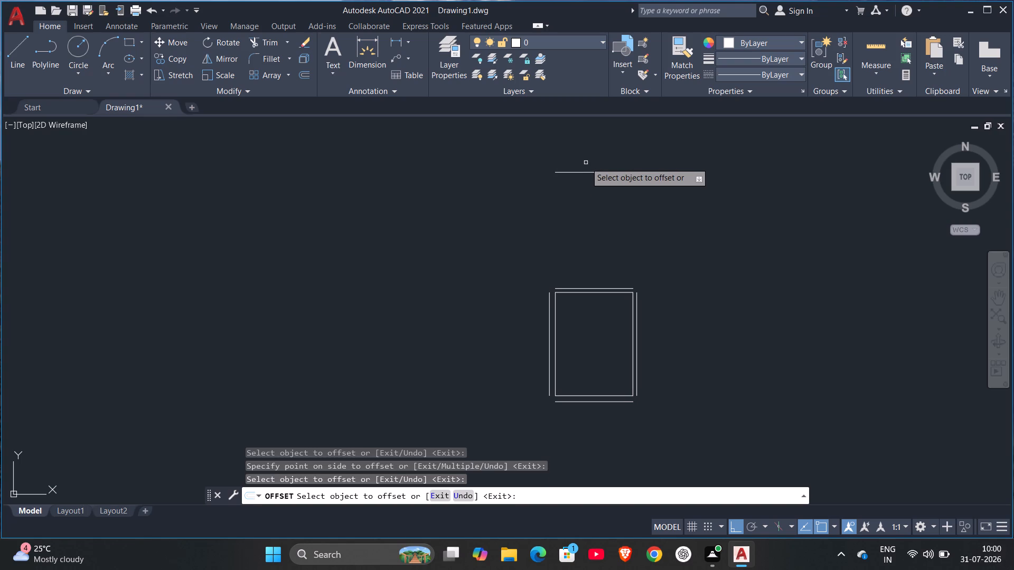
click(584, 170)
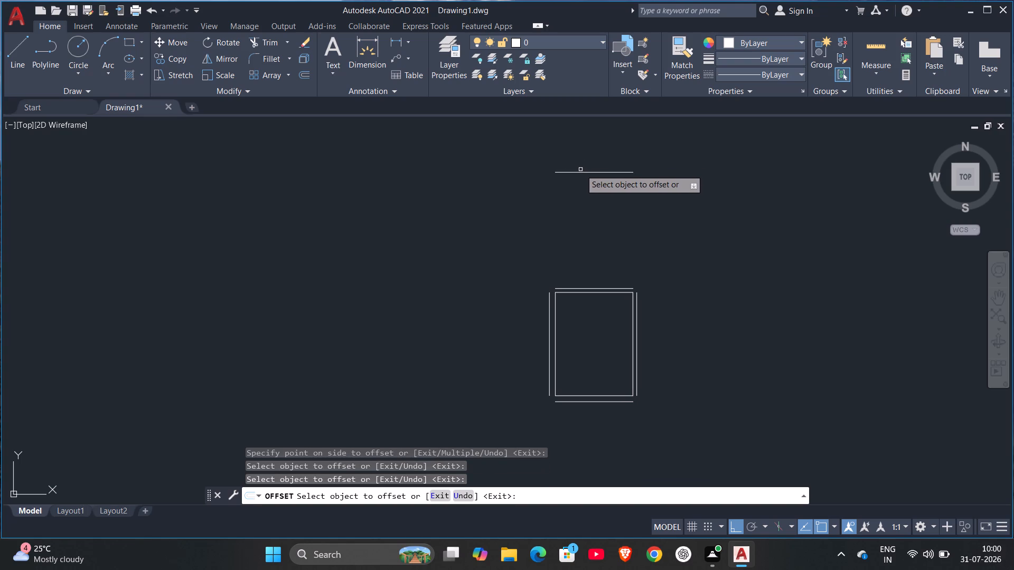
click(581, 173)
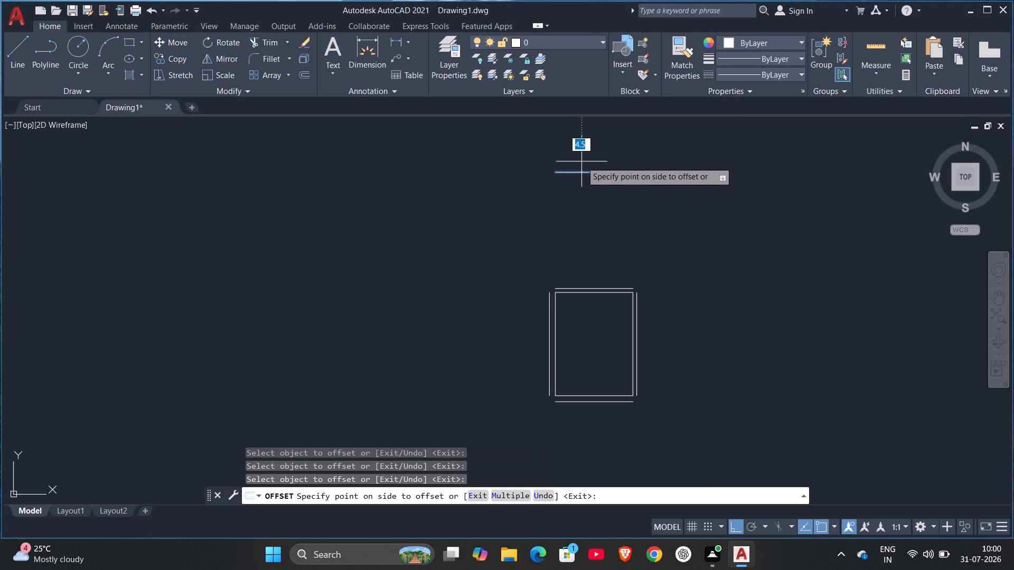
key(period)
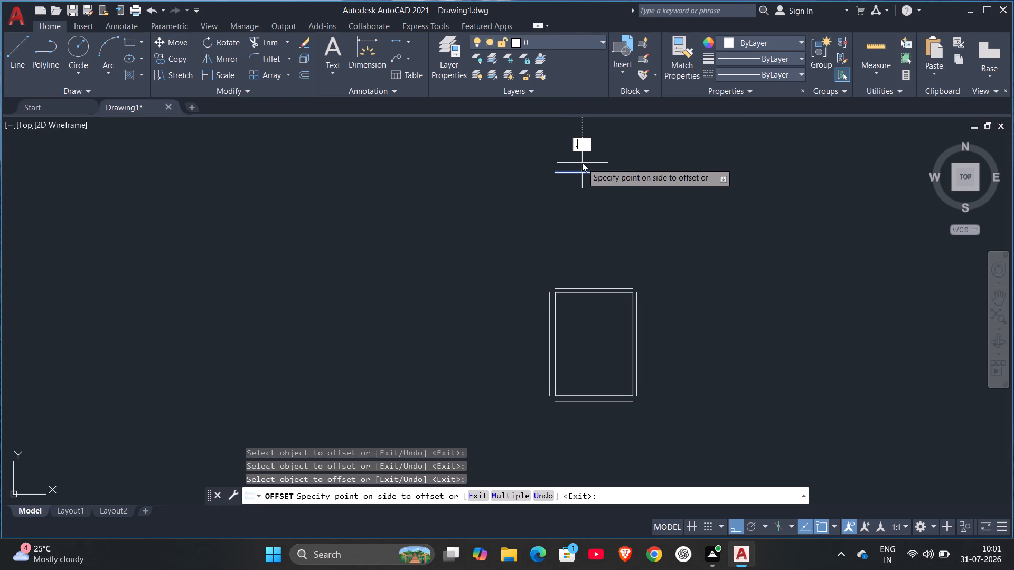
text(23)
key(Return)
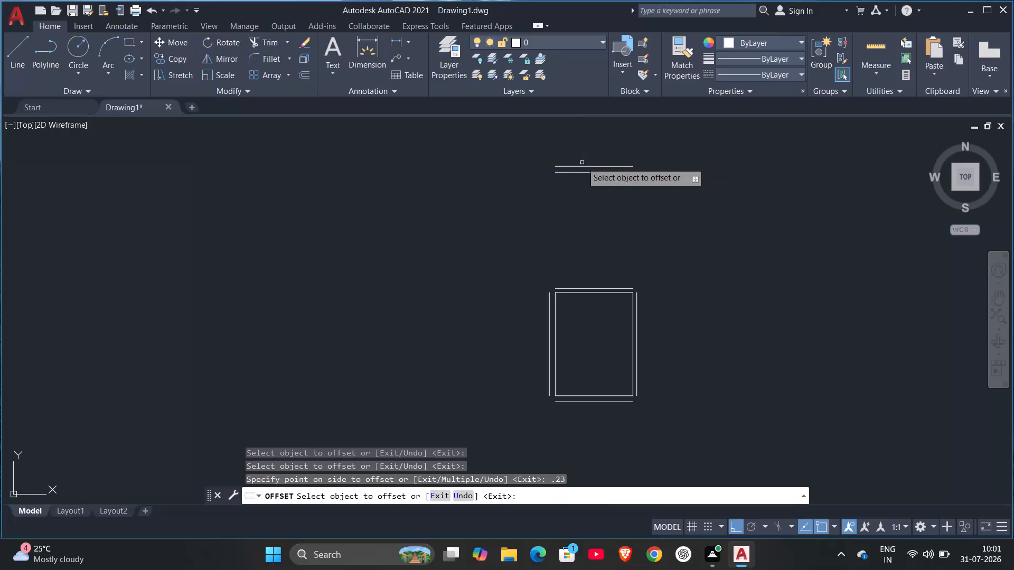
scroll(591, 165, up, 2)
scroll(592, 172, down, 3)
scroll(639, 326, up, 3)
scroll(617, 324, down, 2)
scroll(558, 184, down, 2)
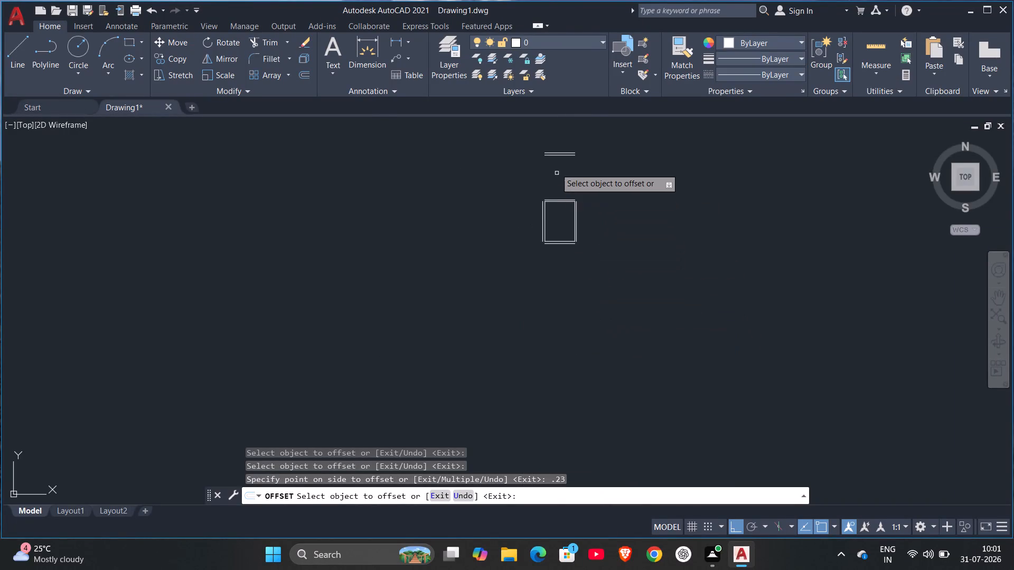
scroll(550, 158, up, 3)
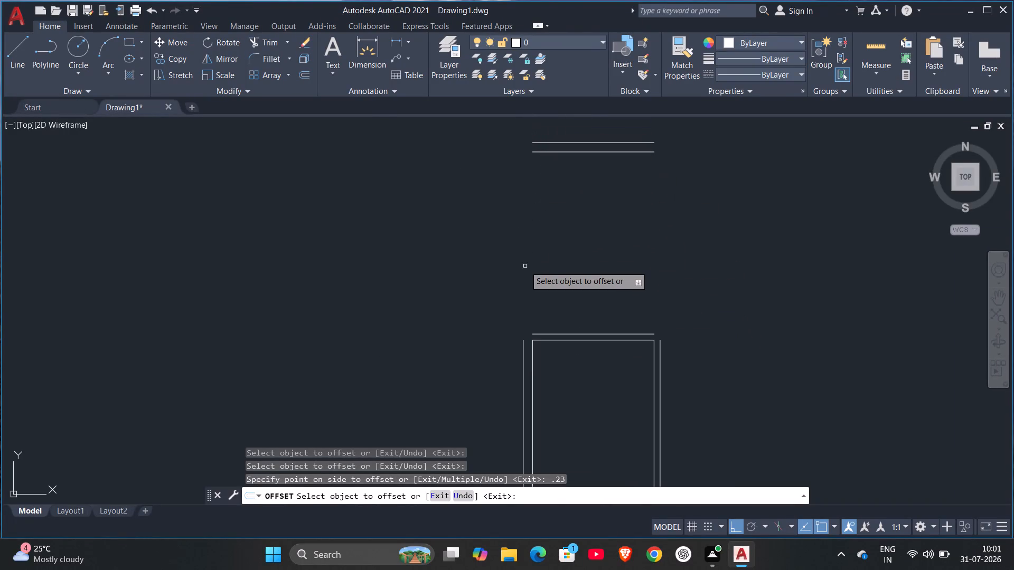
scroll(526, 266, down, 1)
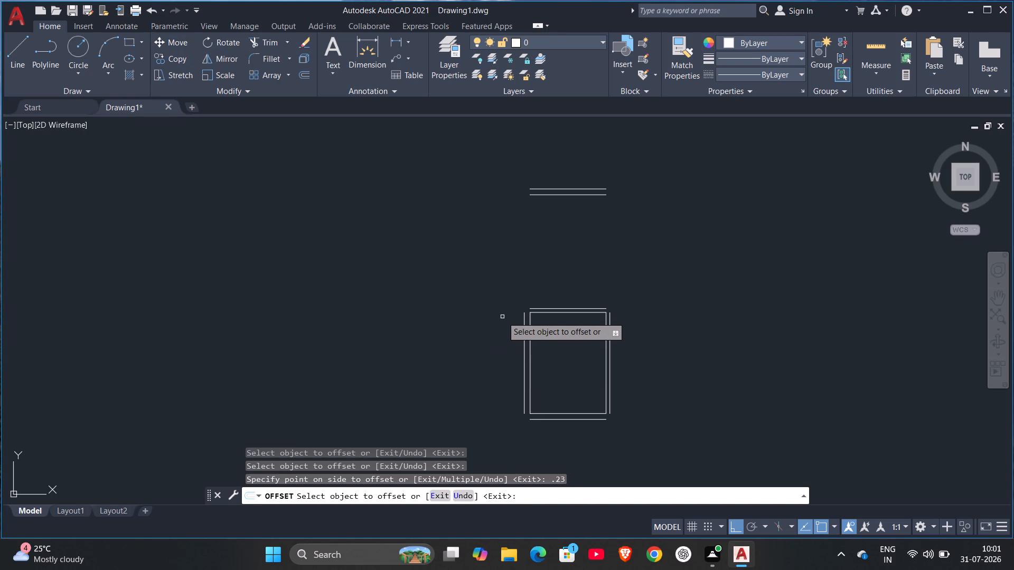
Fillet the upper room's outermost top line with the outer left wall line to form a square corner.
key(Escape)
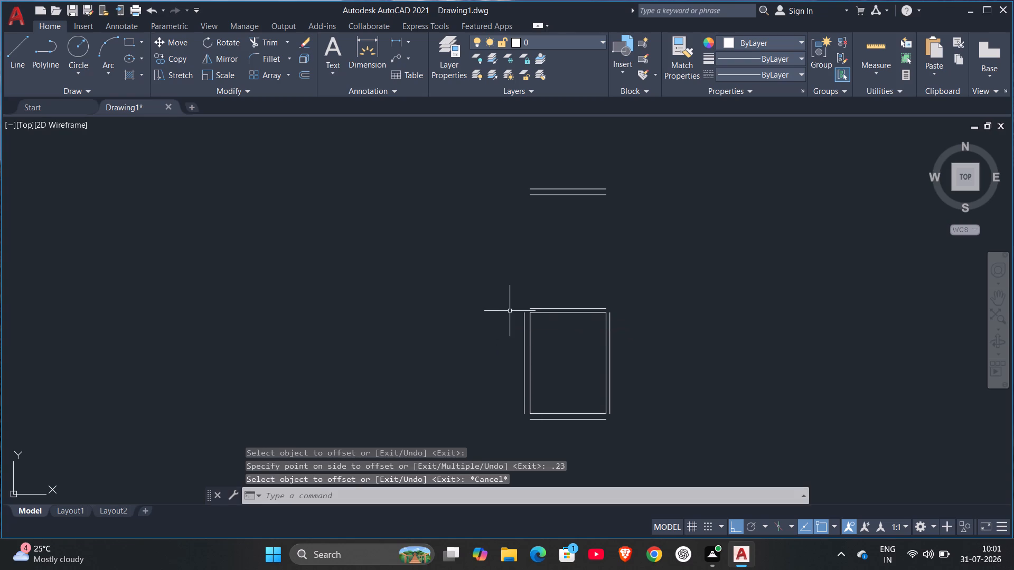
key(Escape)
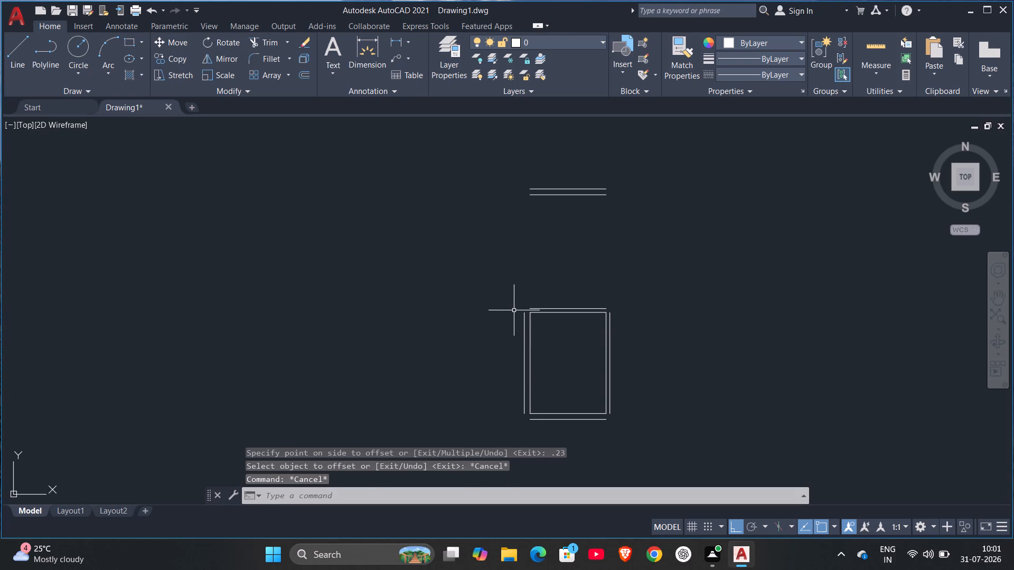
key(Escape)
key(f)
key(Return)
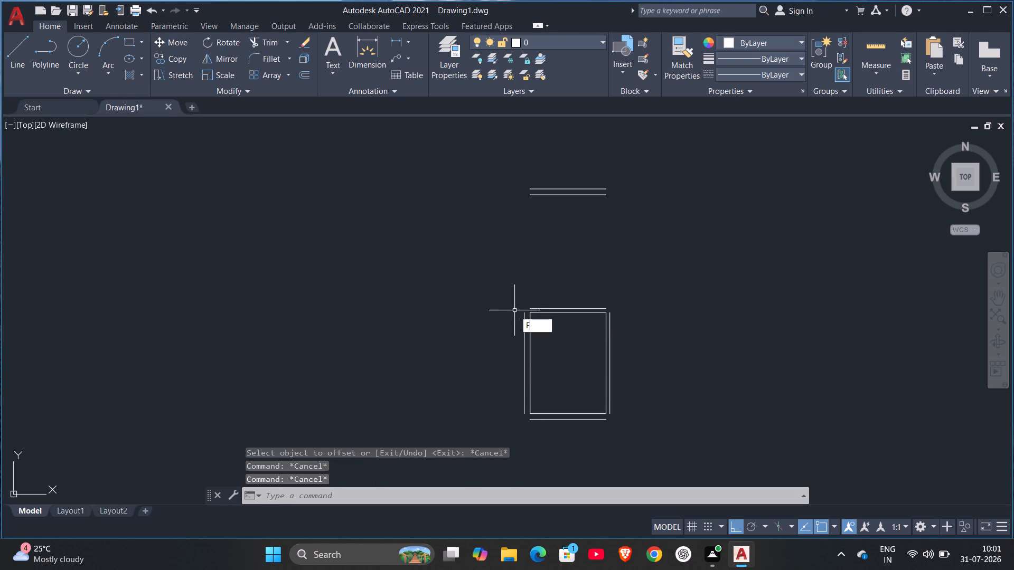
click(545, 189)
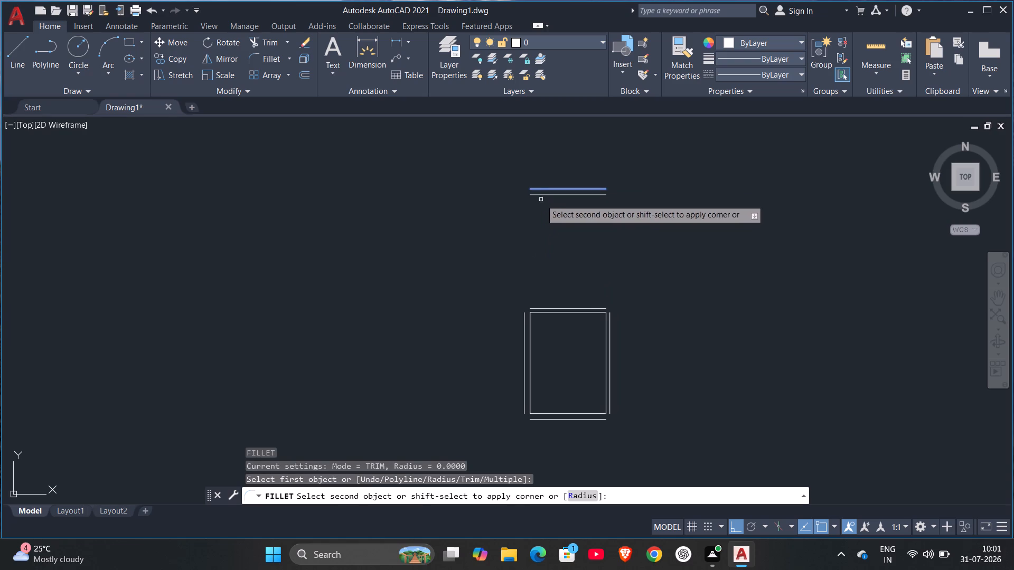
click(524, 332)
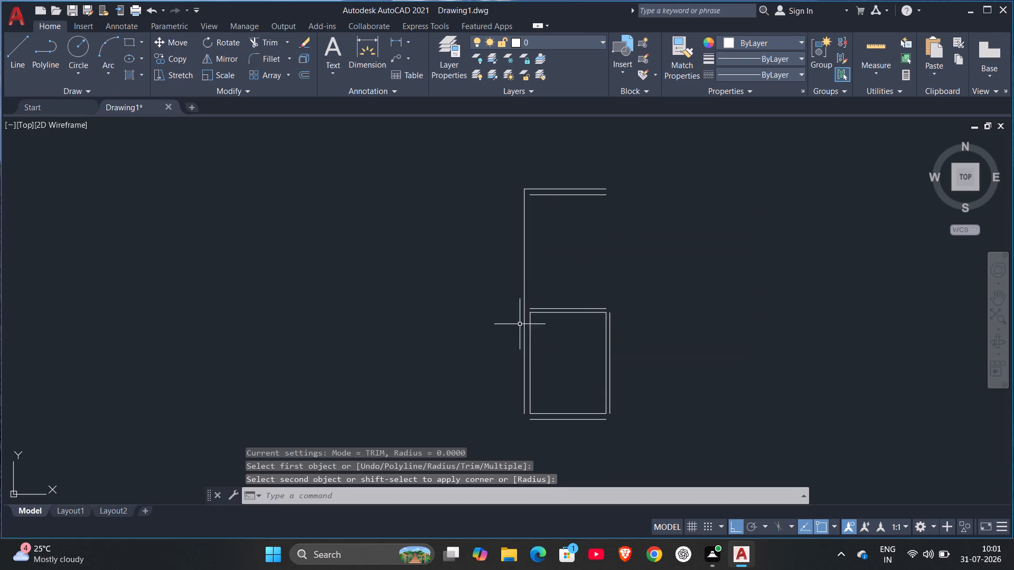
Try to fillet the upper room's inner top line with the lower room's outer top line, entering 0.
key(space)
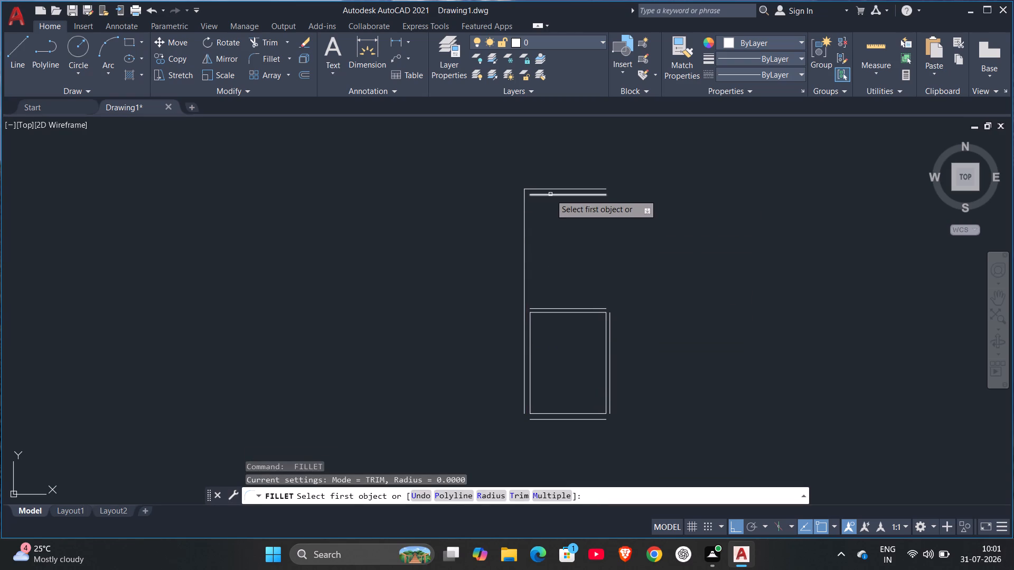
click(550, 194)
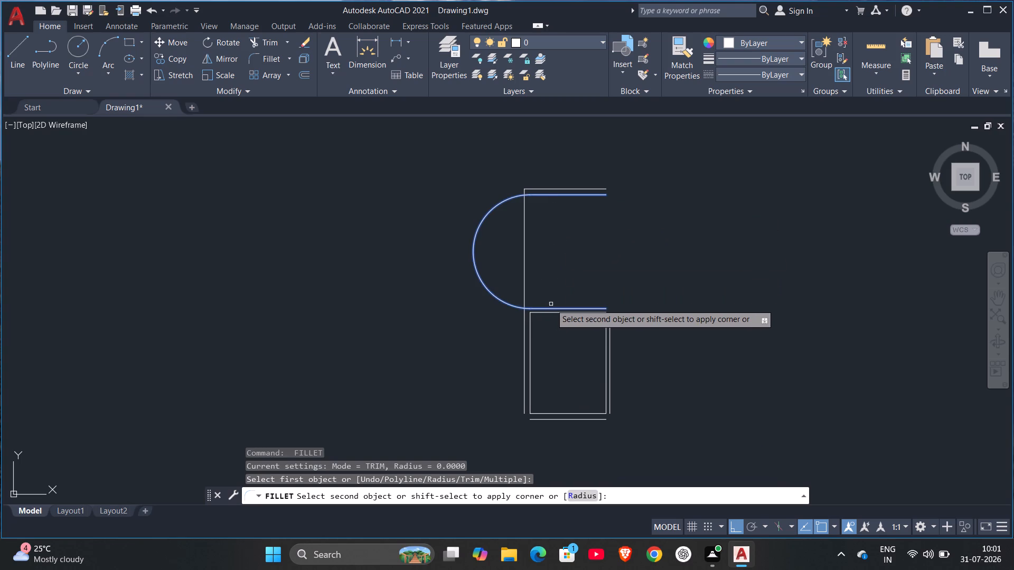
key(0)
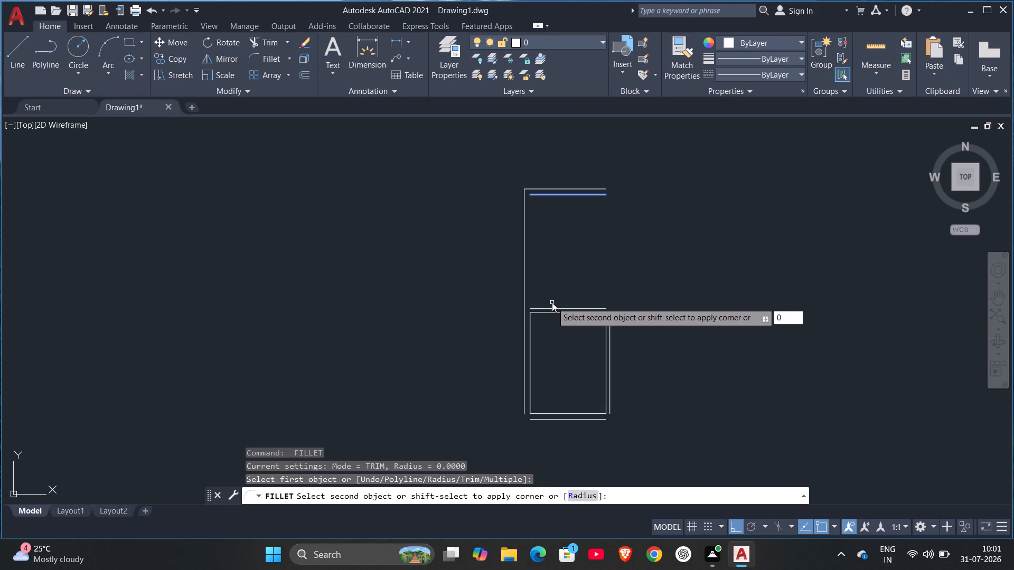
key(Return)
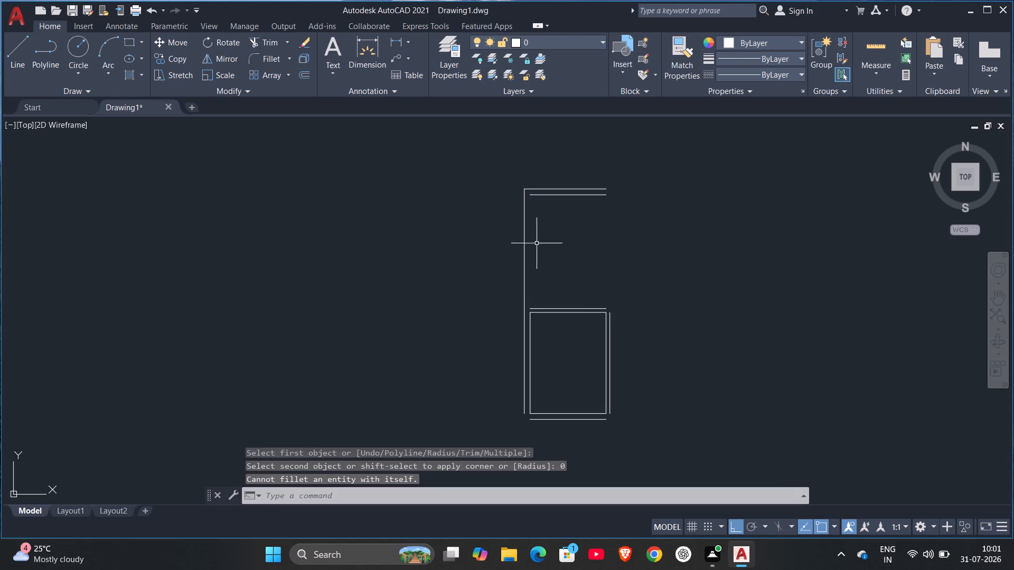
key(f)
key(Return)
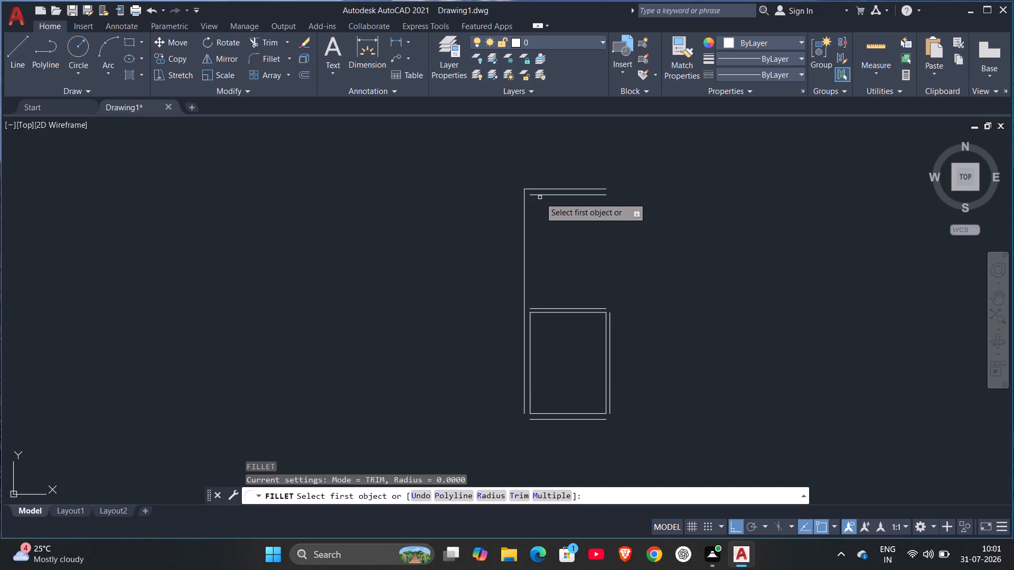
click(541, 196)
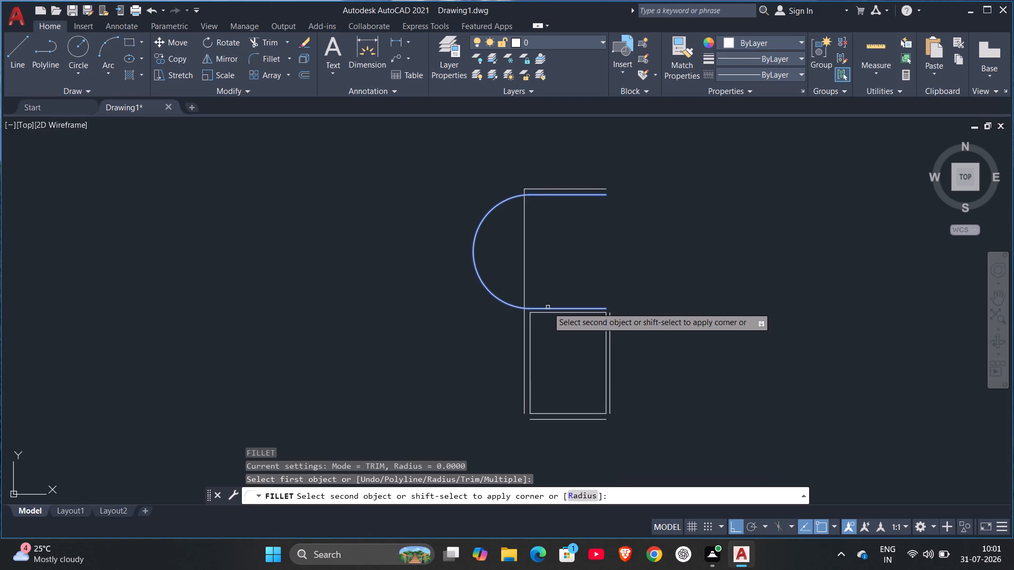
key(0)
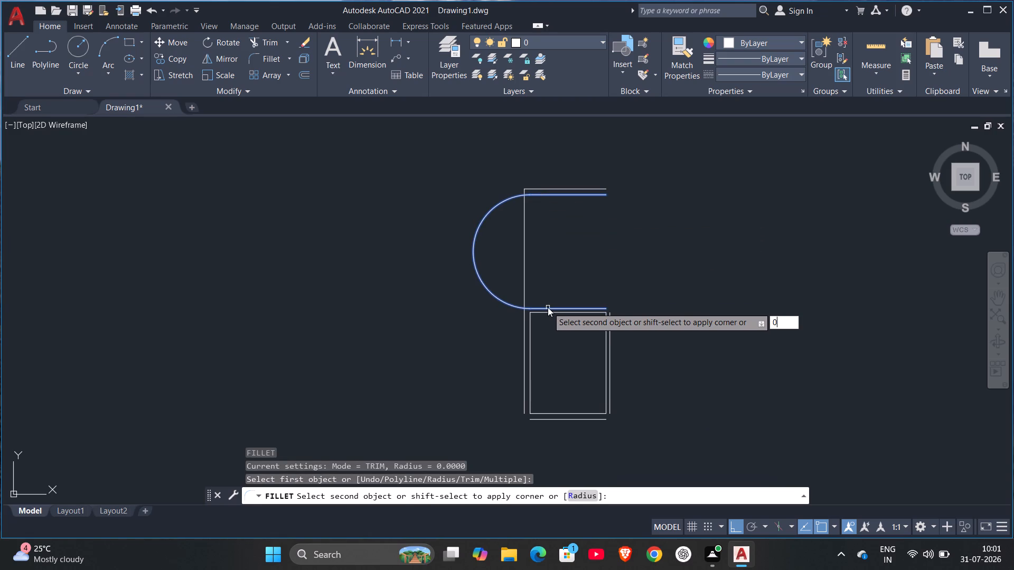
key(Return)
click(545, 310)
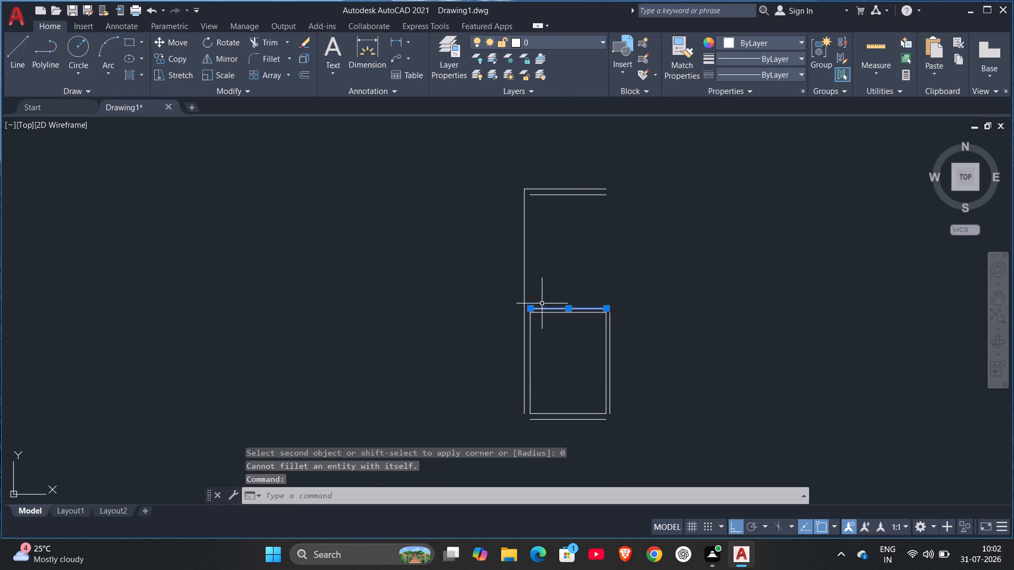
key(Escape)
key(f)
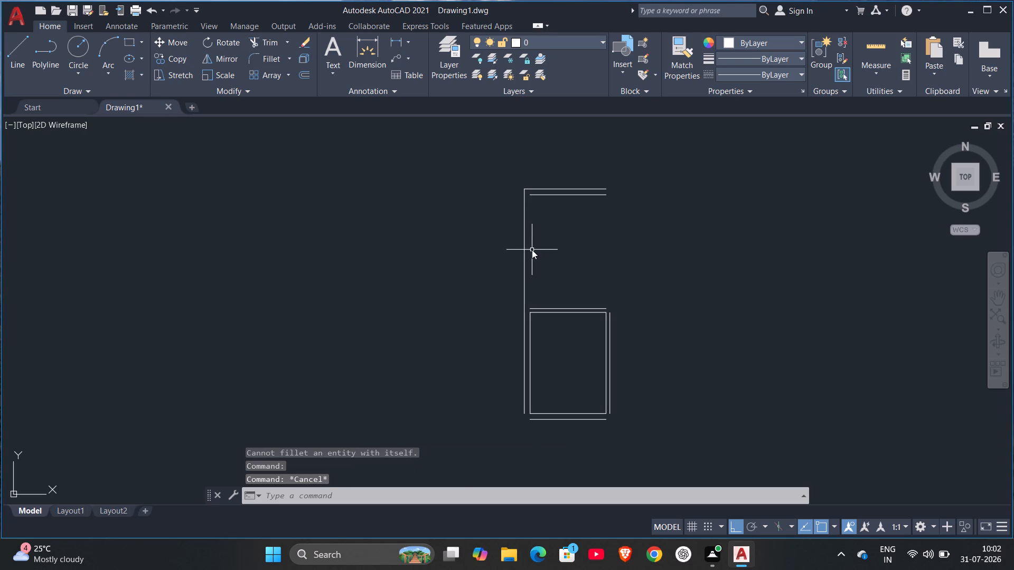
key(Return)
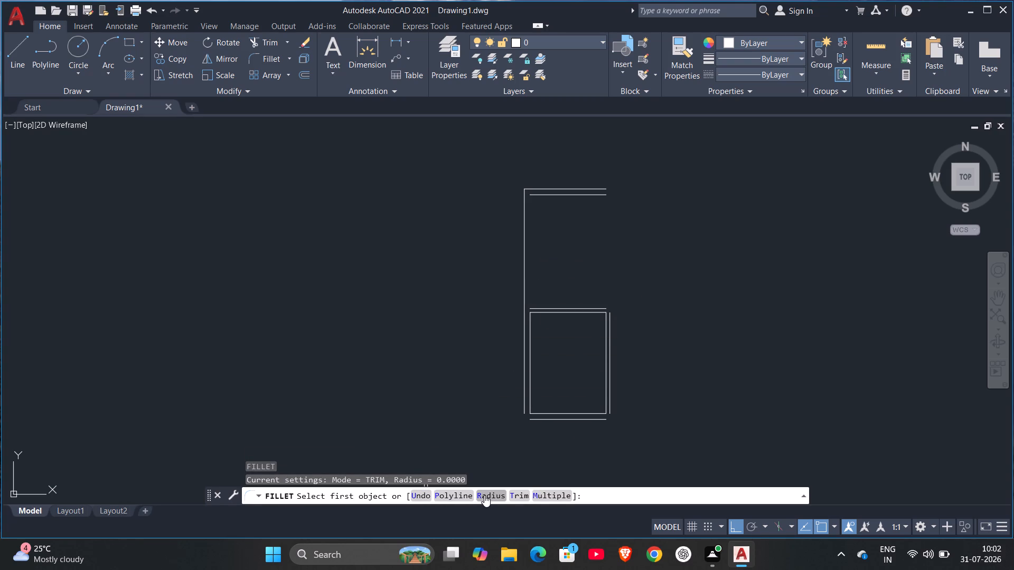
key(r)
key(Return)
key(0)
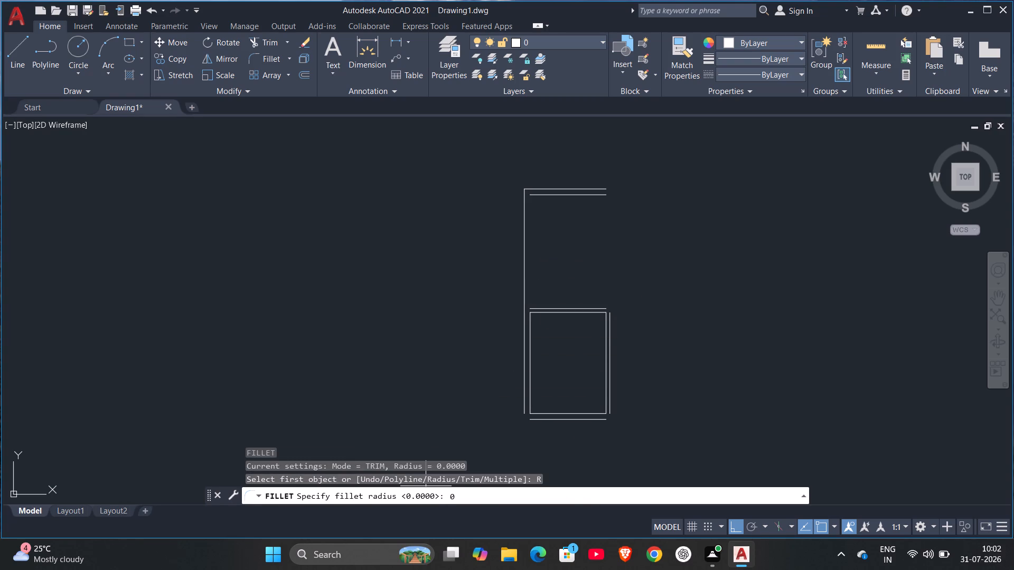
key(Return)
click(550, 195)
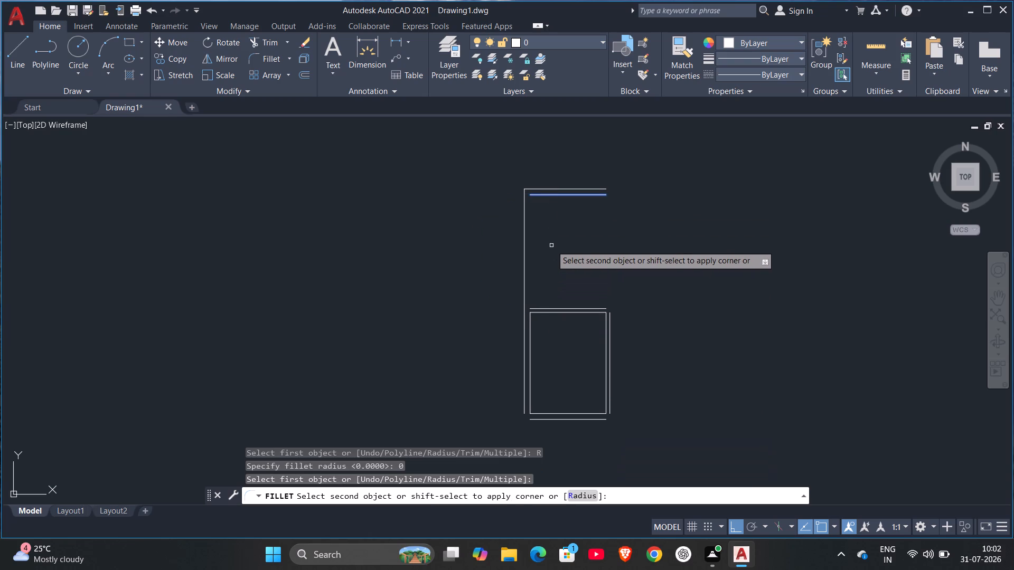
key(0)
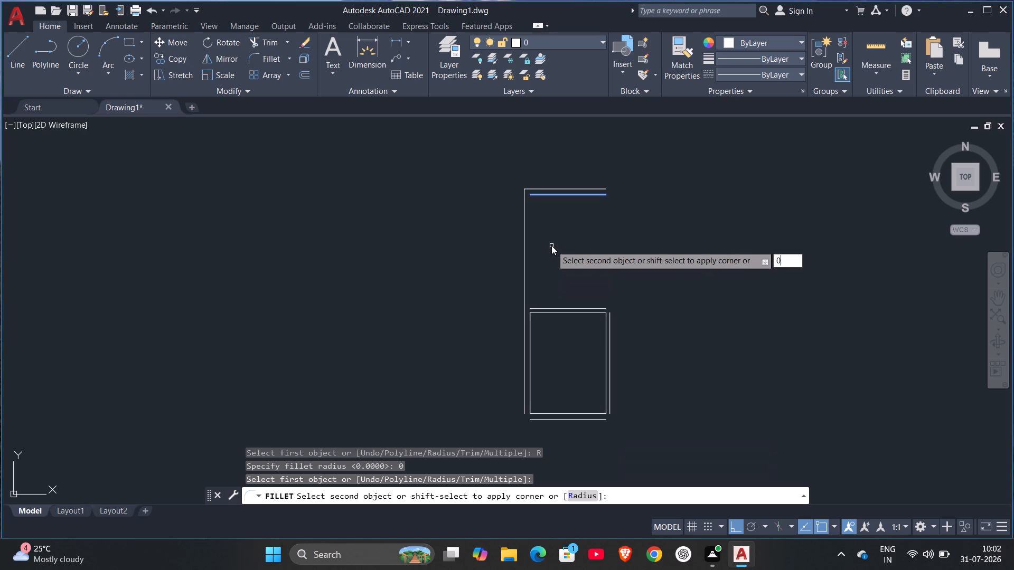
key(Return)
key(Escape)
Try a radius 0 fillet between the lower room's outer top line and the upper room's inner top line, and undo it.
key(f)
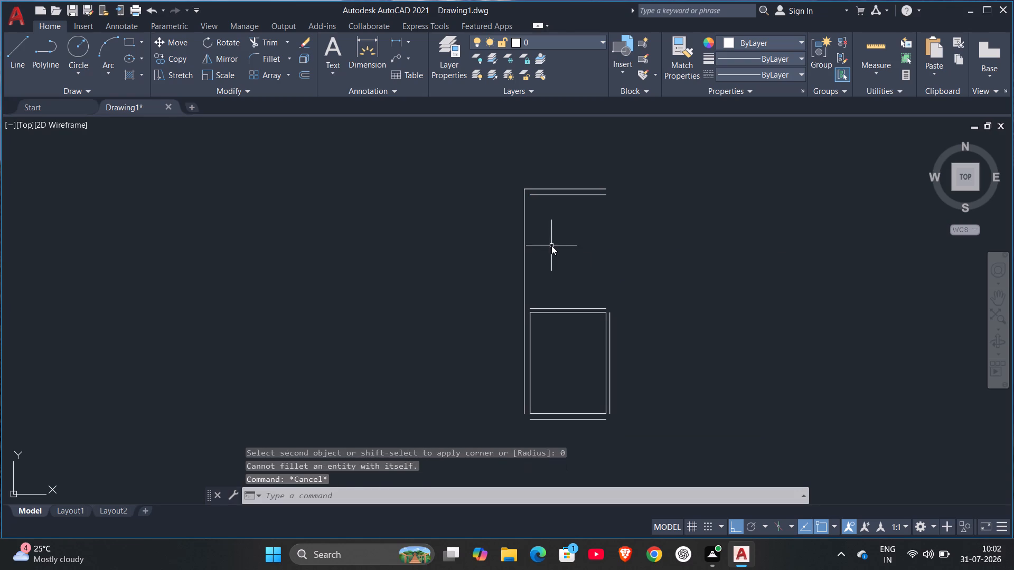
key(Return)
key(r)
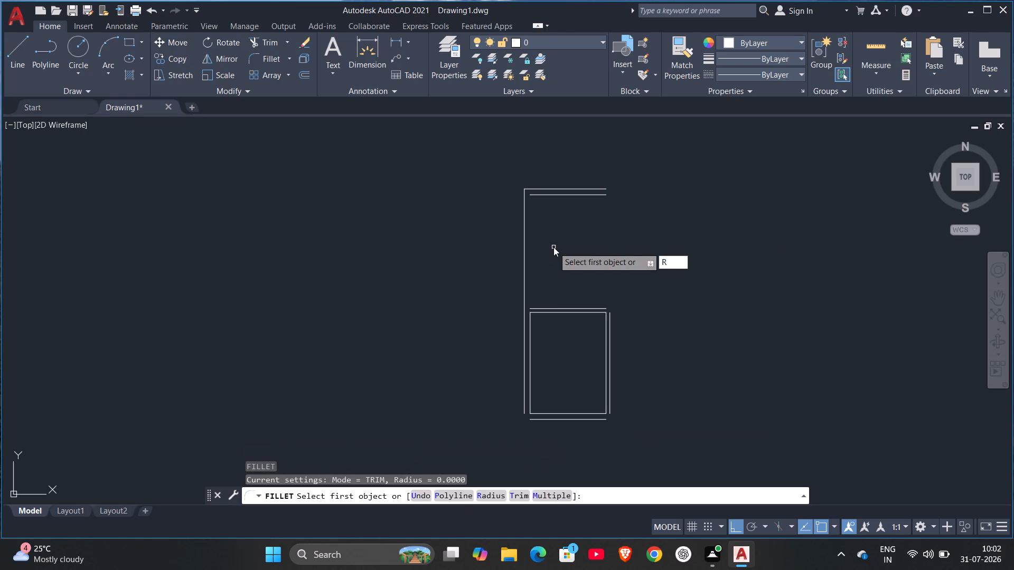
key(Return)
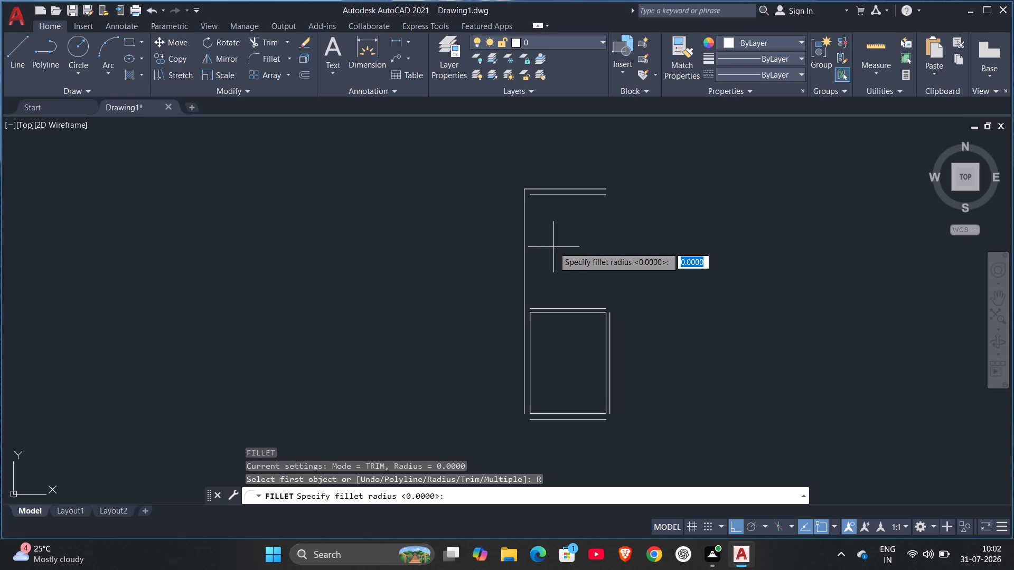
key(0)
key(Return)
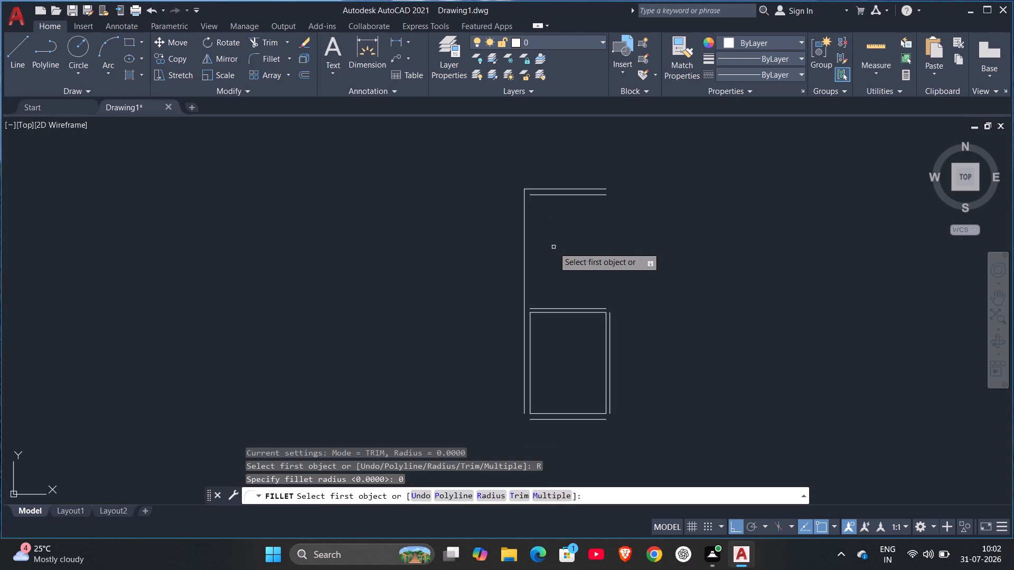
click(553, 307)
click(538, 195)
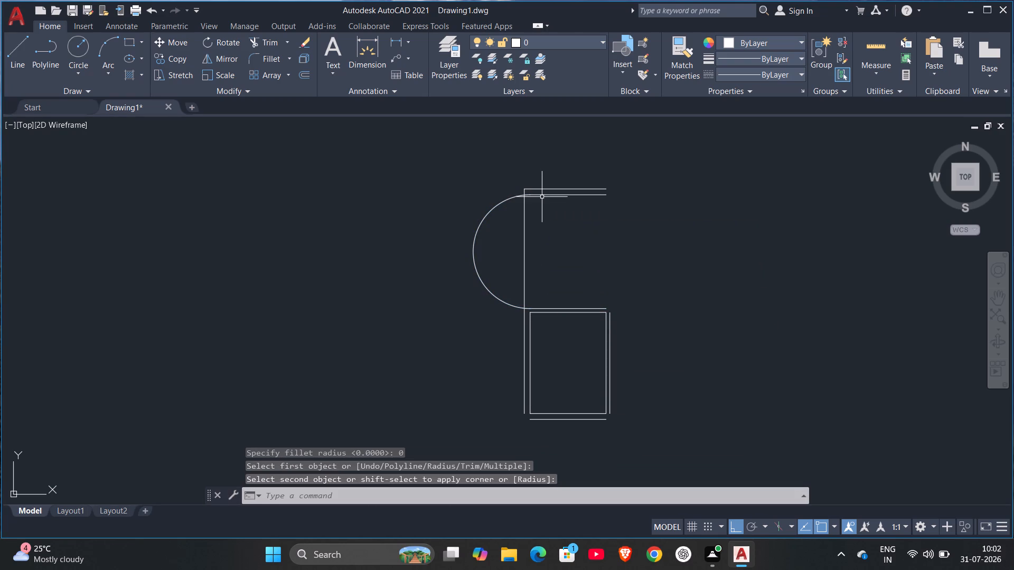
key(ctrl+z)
Draw the upper room's inner left wall line from the inner top line's left end straight down to the lower room's outer top line.
scroll(522, 264, up, 1)
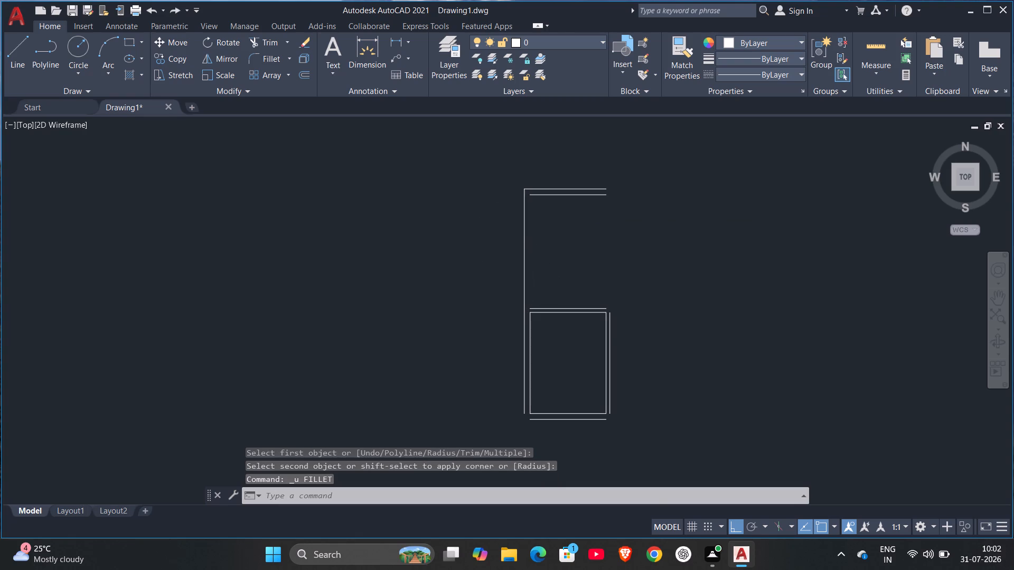
scroll(527, 263, down, 3)
key(Escape)
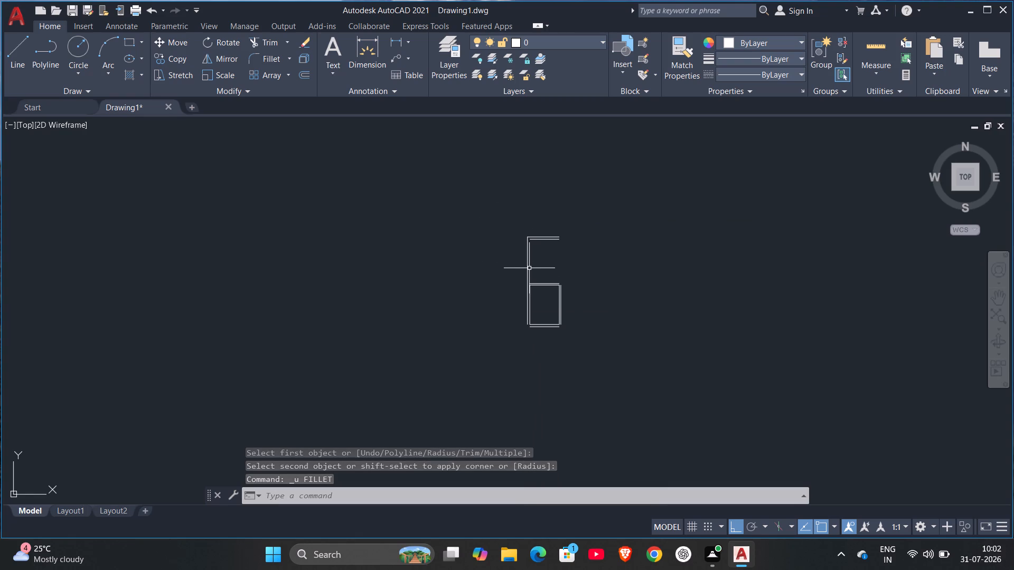
key(l)
key(Return)
scroll(536, 249, up, 2)
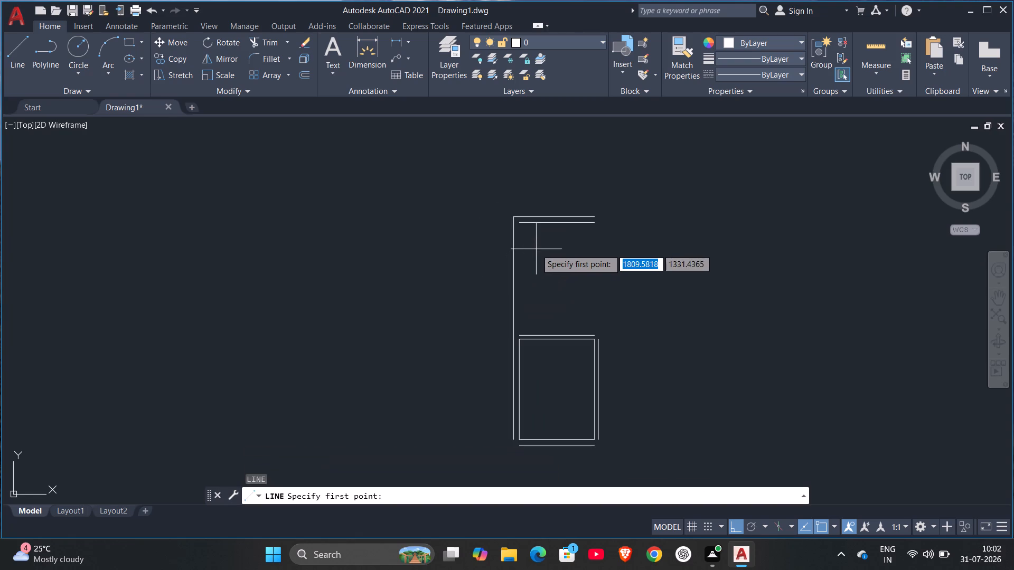
scroll(524, 232, up, 2)
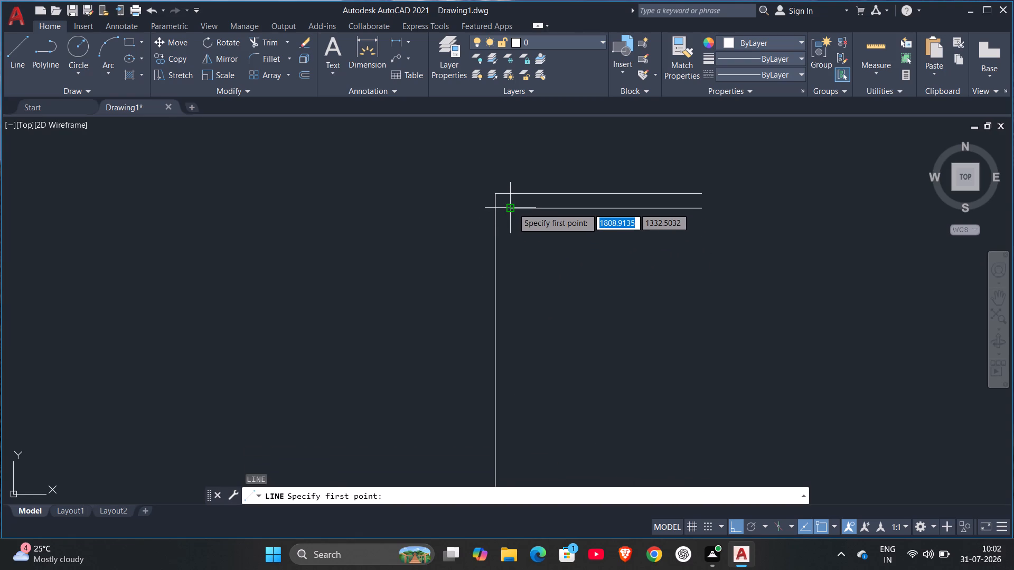
click(513, 207)
scroll(524, 367, down, 3)
scroll(524, 393, up, 3)
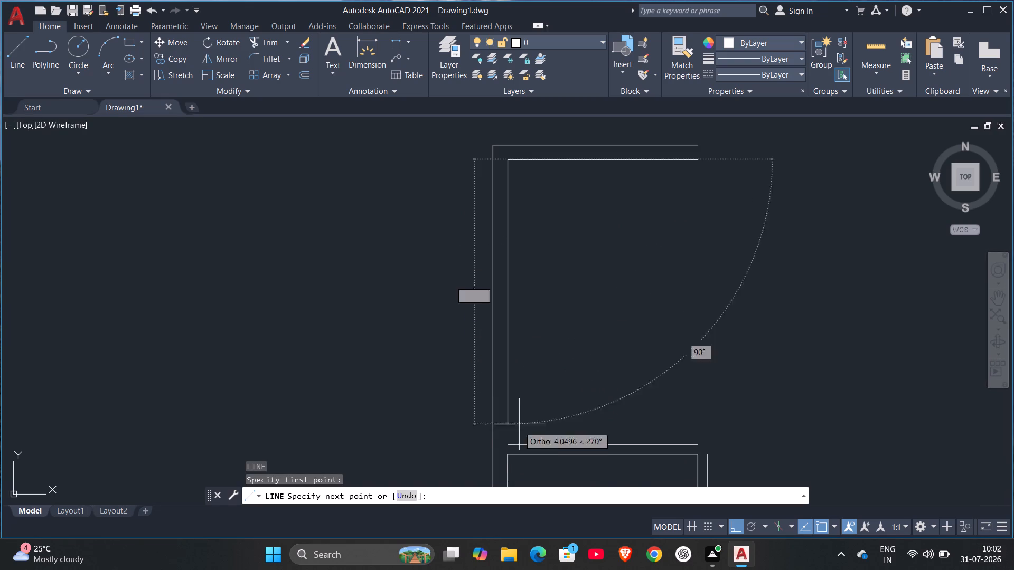
click(509, 446)
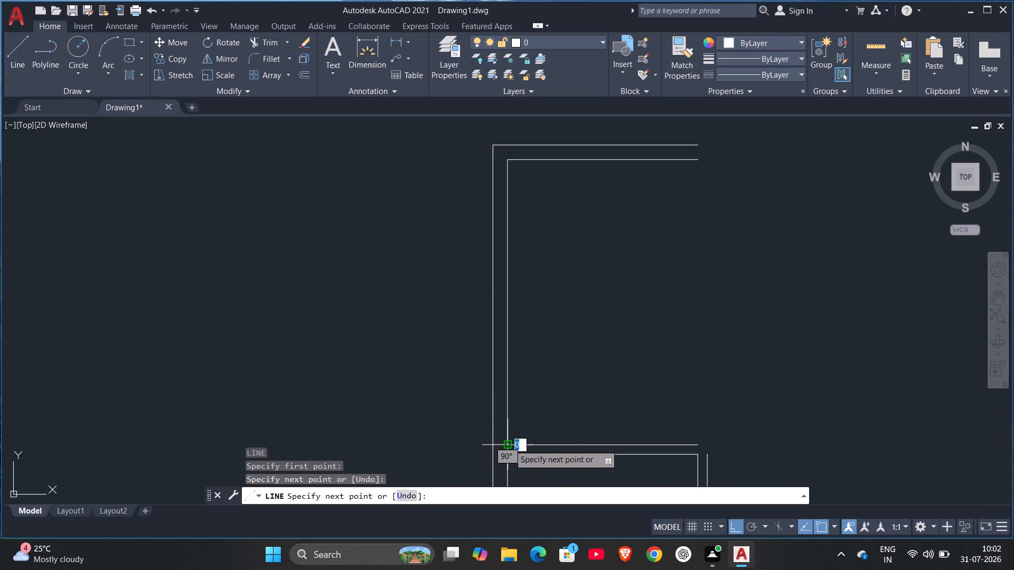
key(Escape)
Fillet the outer left wall line with the lower room's outer bottom line to form a square corner.
scroll(642, 346, down, 2)
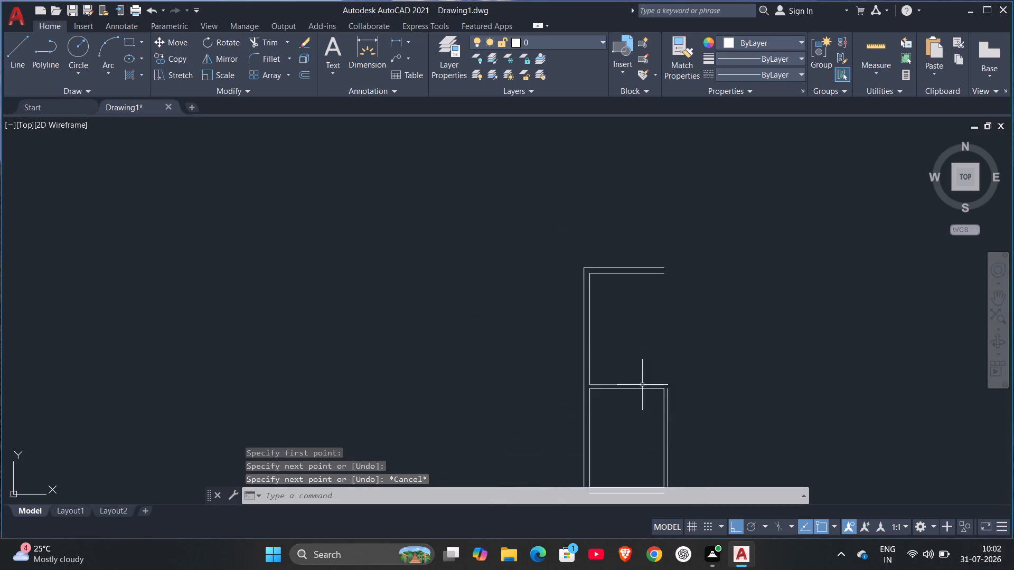
middle_drag(642, 387, 556, 326)
scroll(542, 335, down, 1)
scroll(536, 324, up, 2)
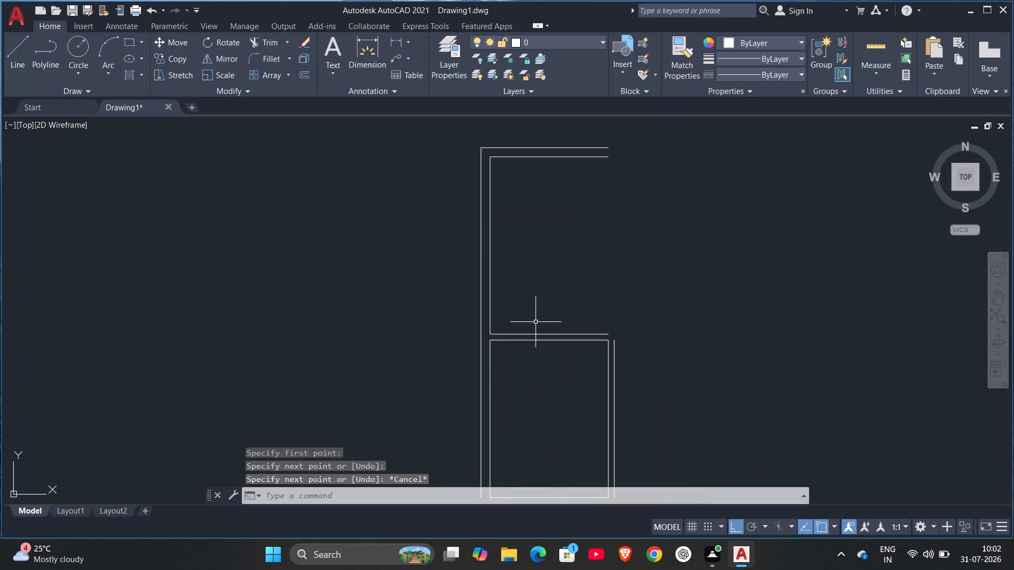
scroll(537, 329, down, 3)
scroll(534, 368, up, 1)
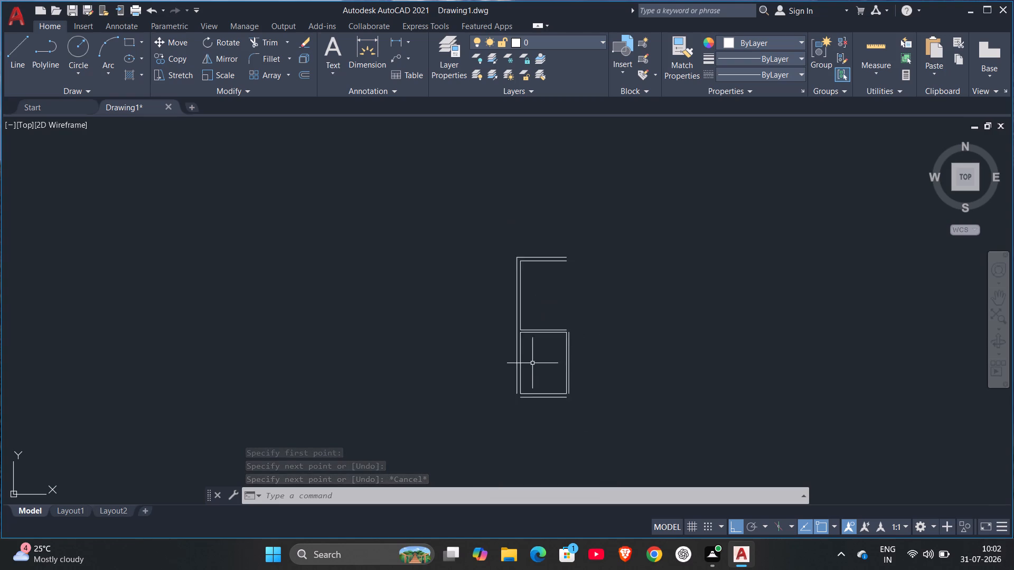
scroll(532, 362, up, 2)
scroll(528, 430, up, 1)
middle_drag(528, 430, 495, 301)
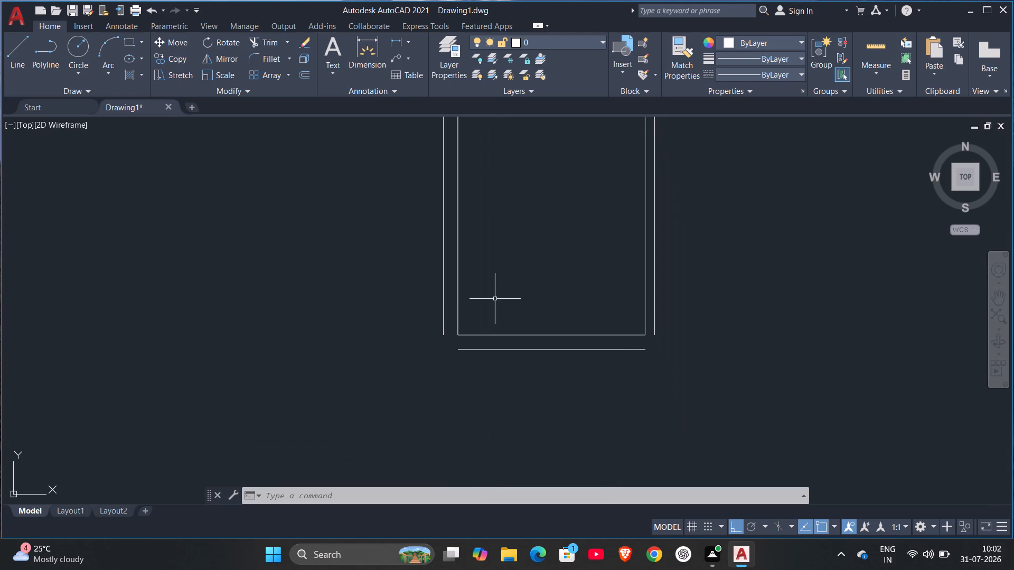
key(Escape)
key(f)
key(Return)
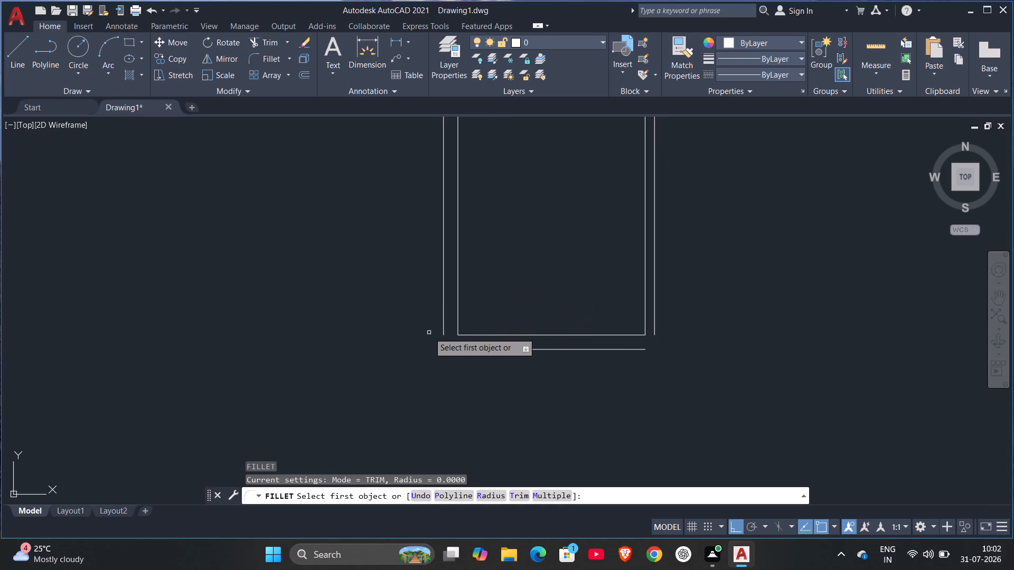
click(441, 331)
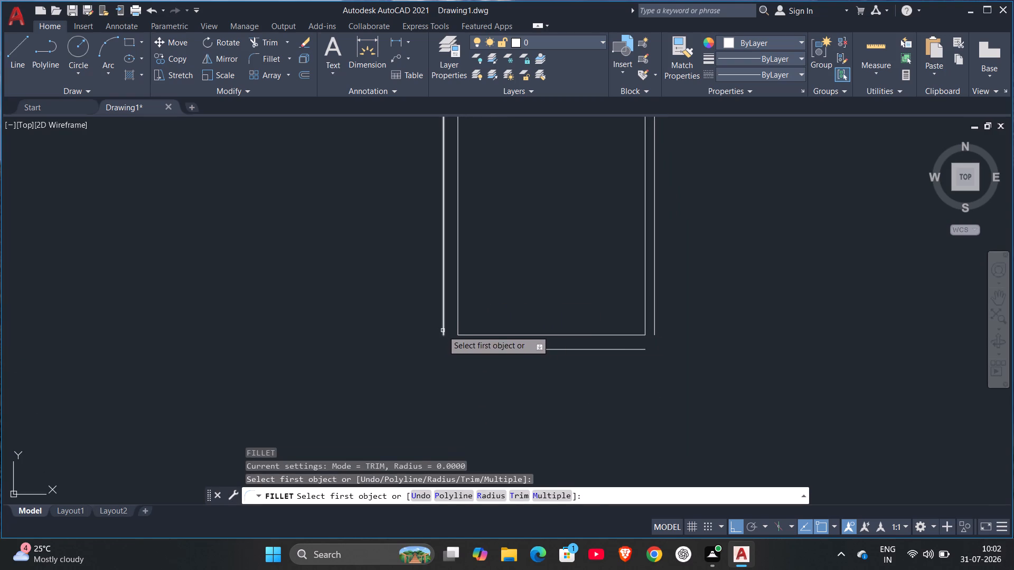
click(443, 330)
click(466, 350)
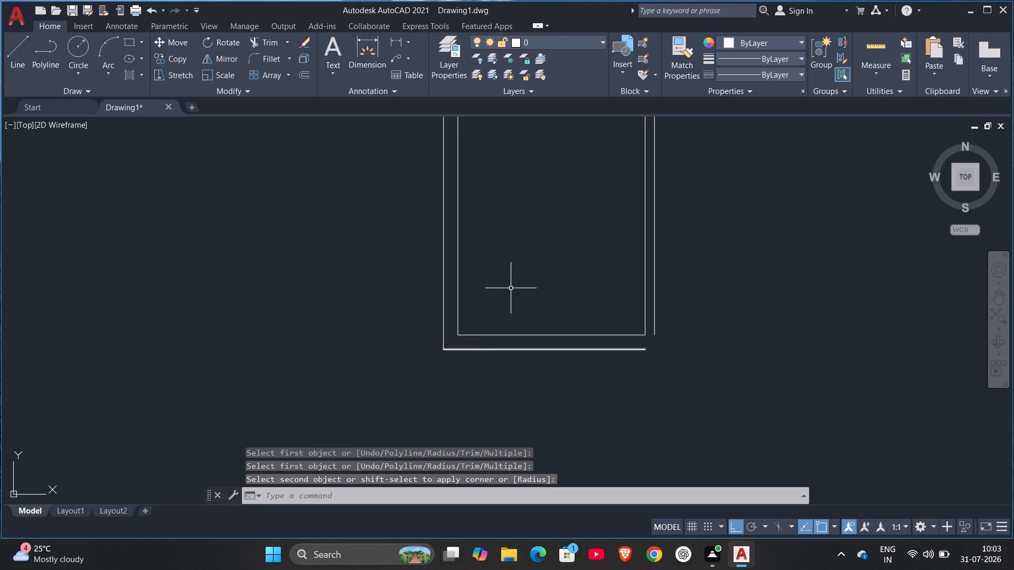
Fillet the lower room's outer bottom line with its outer right wall line to form a square corner.
scroll(511, 288, down, 3)
middle_drag(536, 244, 507, 293)
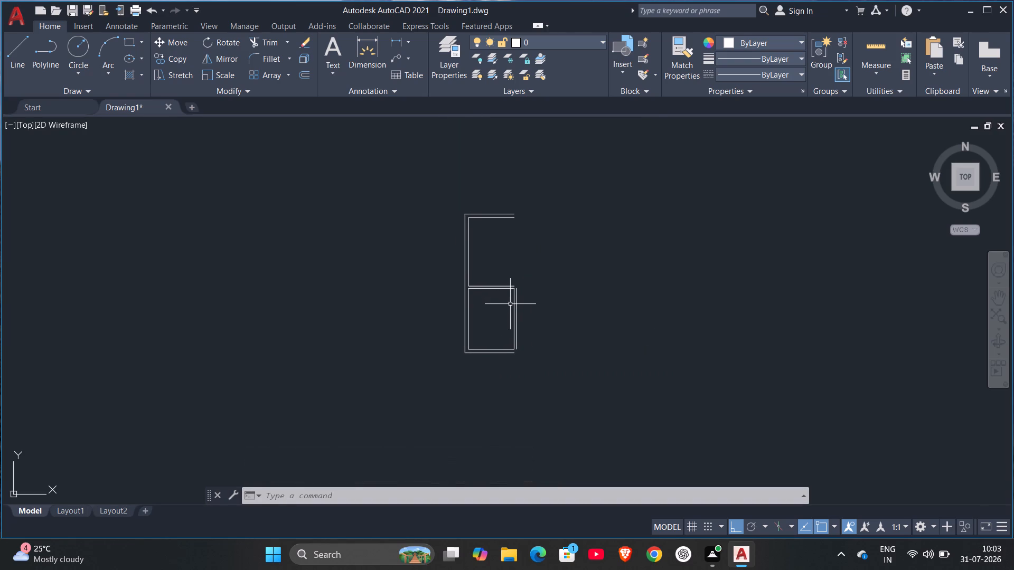
scroll(510, 302, up, 1)
key(Escape)
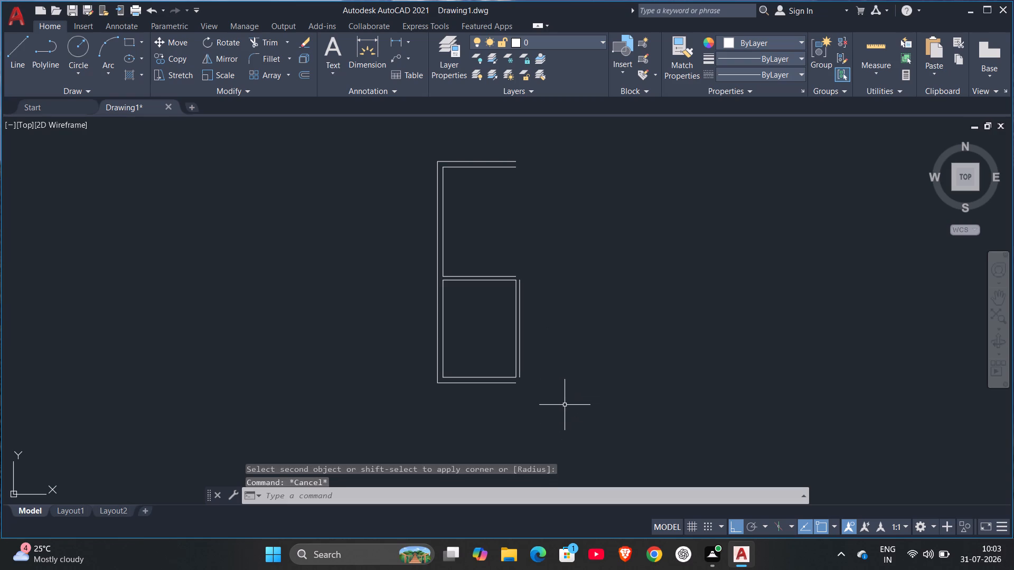
key(f)
key(Return)
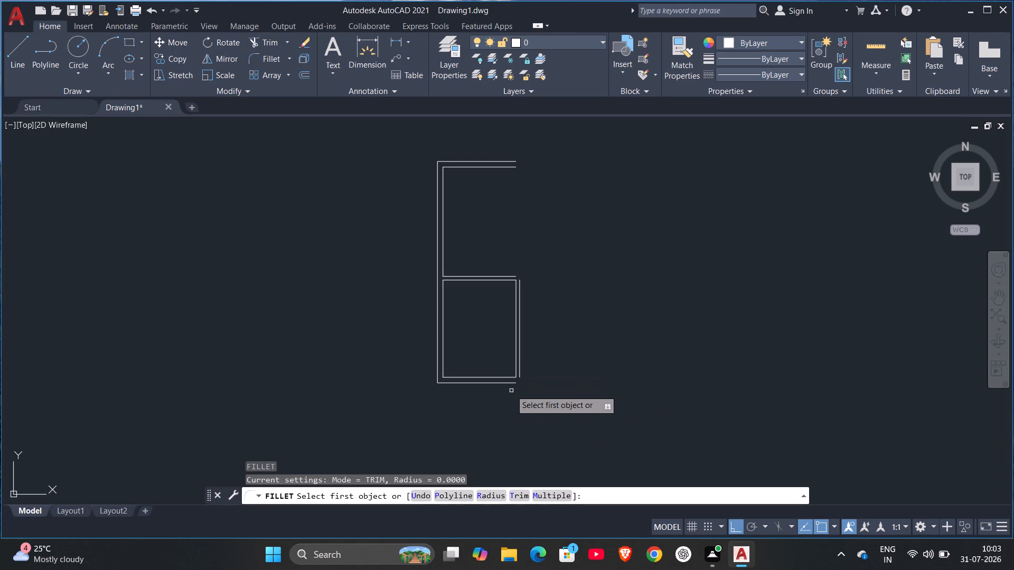
click(502, 385)
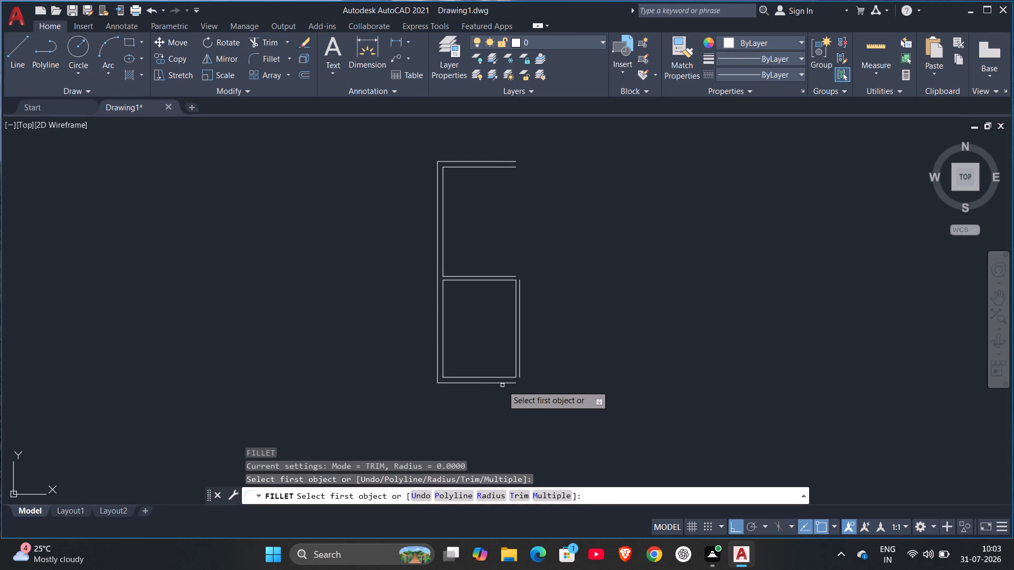
click(504, 384)
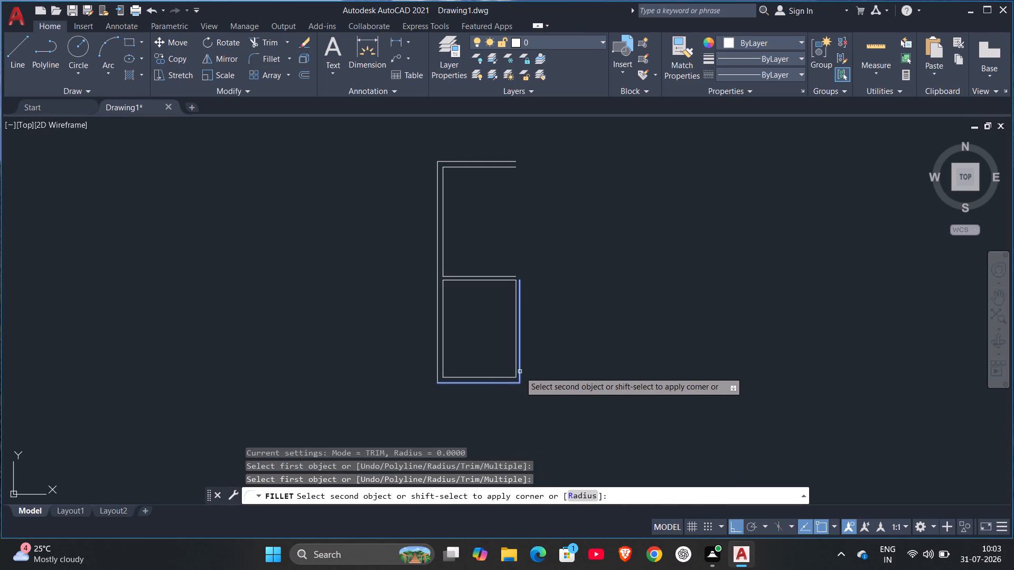
click(520, 372)
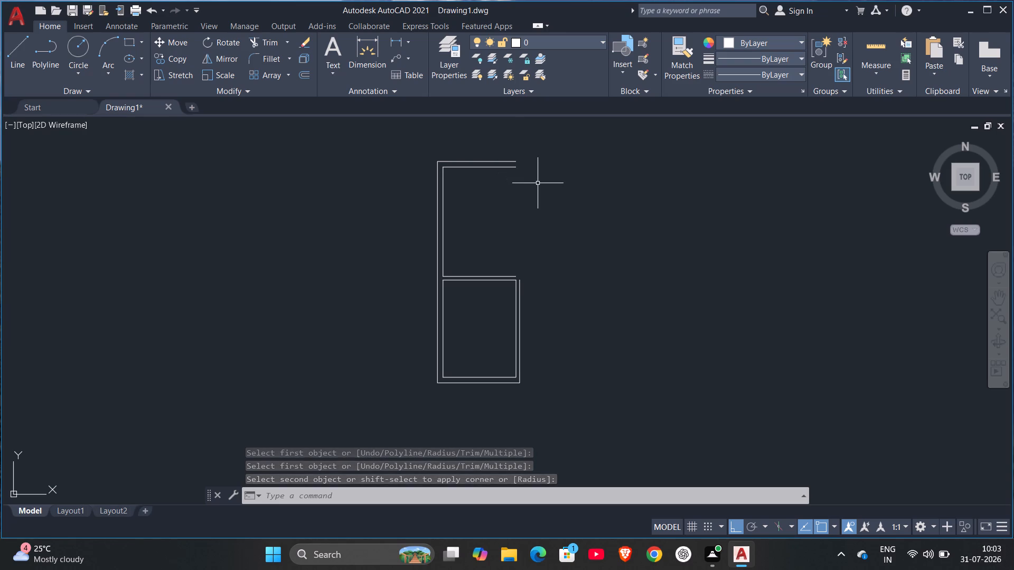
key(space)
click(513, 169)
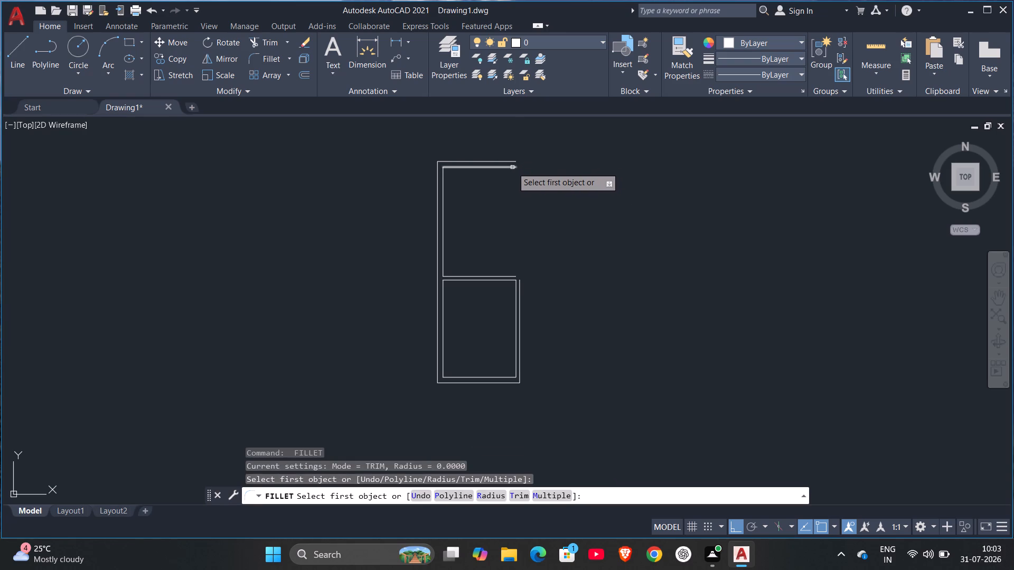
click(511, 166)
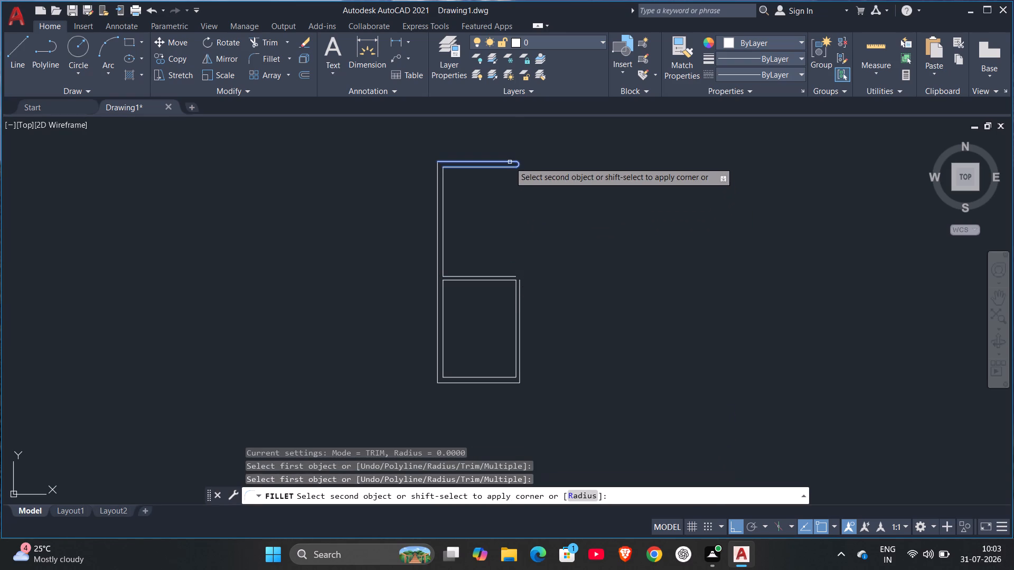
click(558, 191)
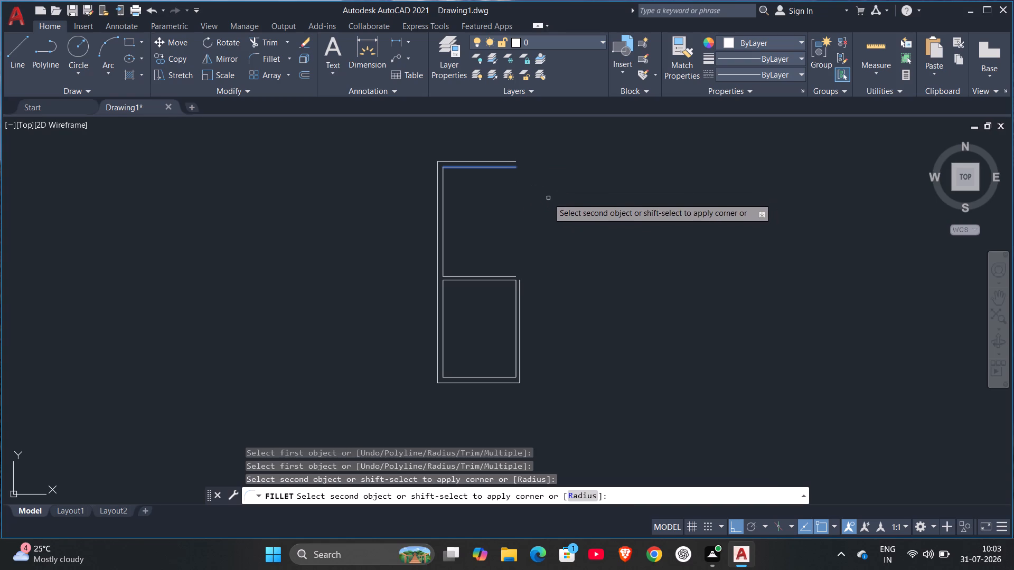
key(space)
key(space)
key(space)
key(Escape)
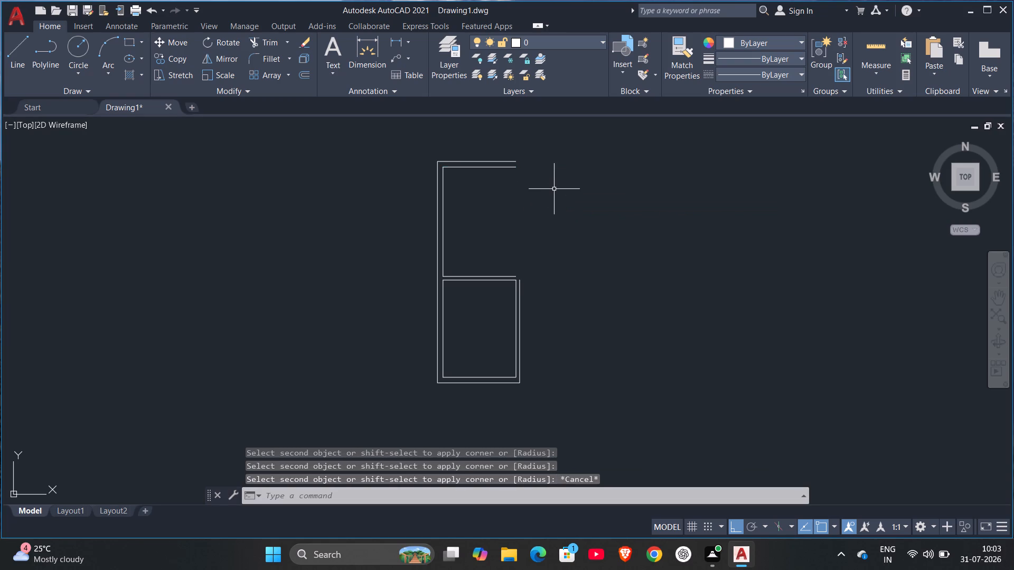
Fillet the upper room's outer top line with the outer right wall line to form a square corner.
key(f)
key(Return)
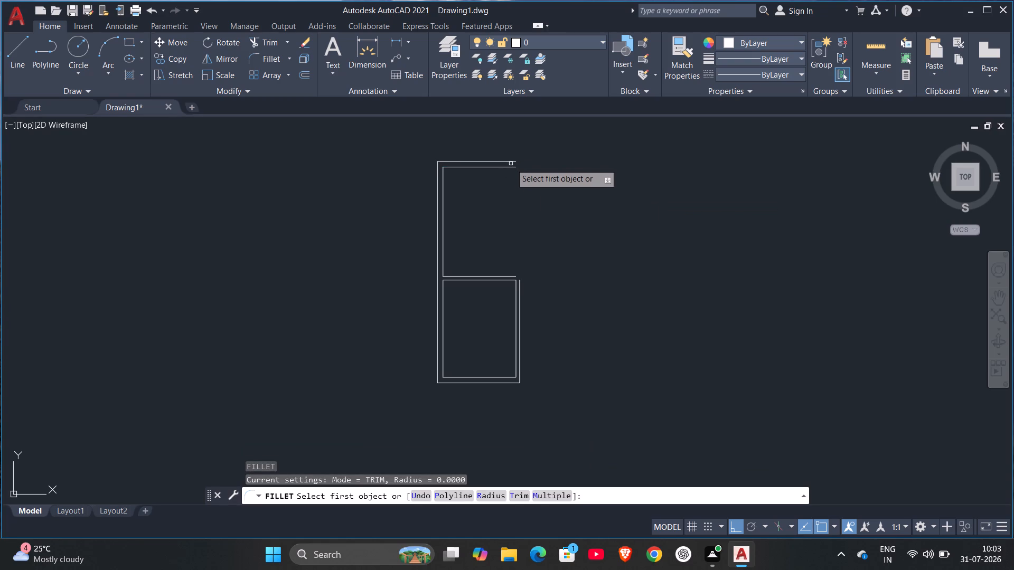
click(509, 160)
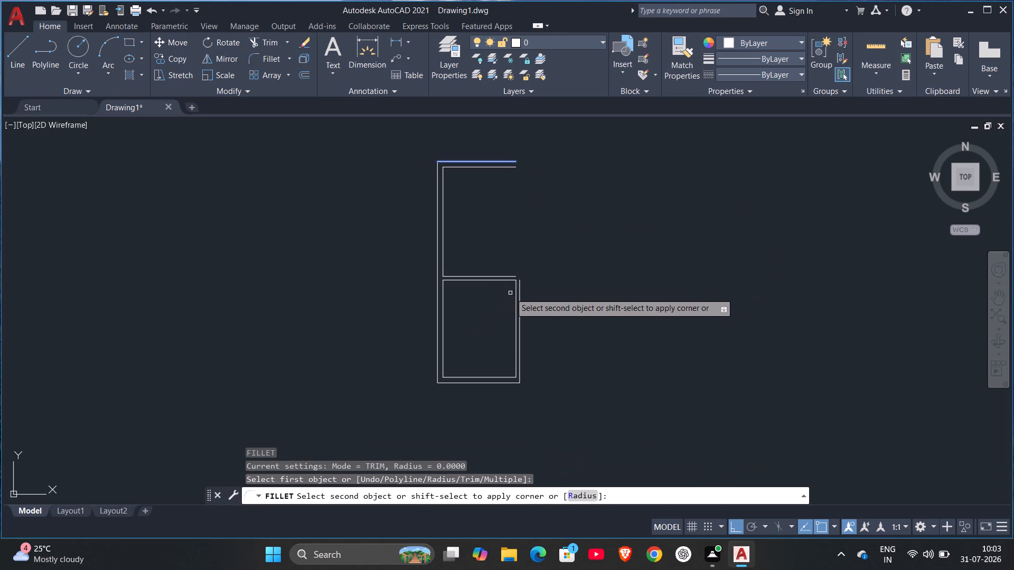
click(521, 298)
key(Escape)
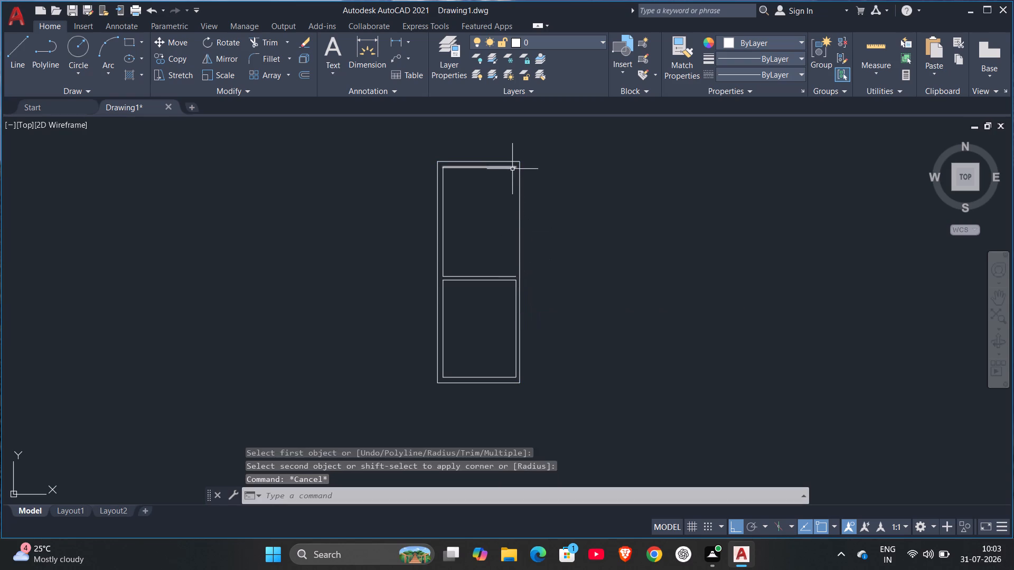
key(Escape)
Draw the upper room's inner right wall line from the inner top line's right end straight down to the inner bottom line's right end.
key(l)
key(Return)
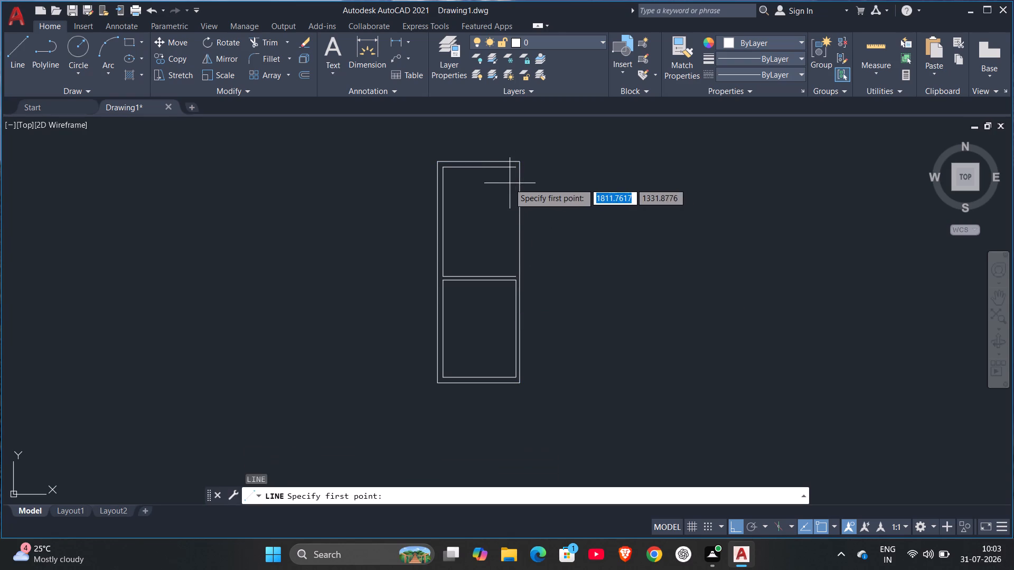
scroll(500, 197, up, 3)
scroll(495, 155, down, 1)
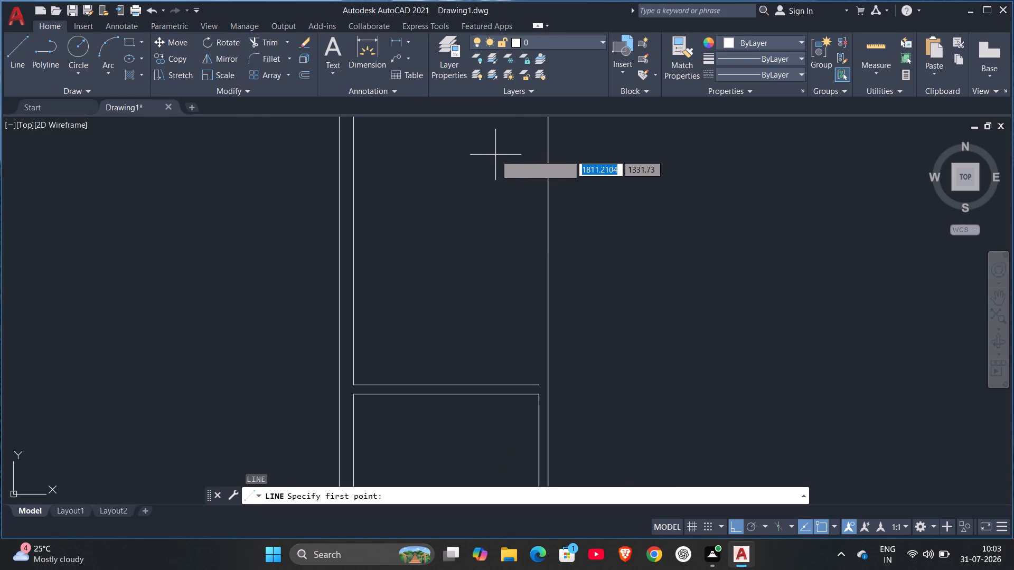
scroll(519, 108, down, 1)
middle_drag(485, 328, 484, 406)
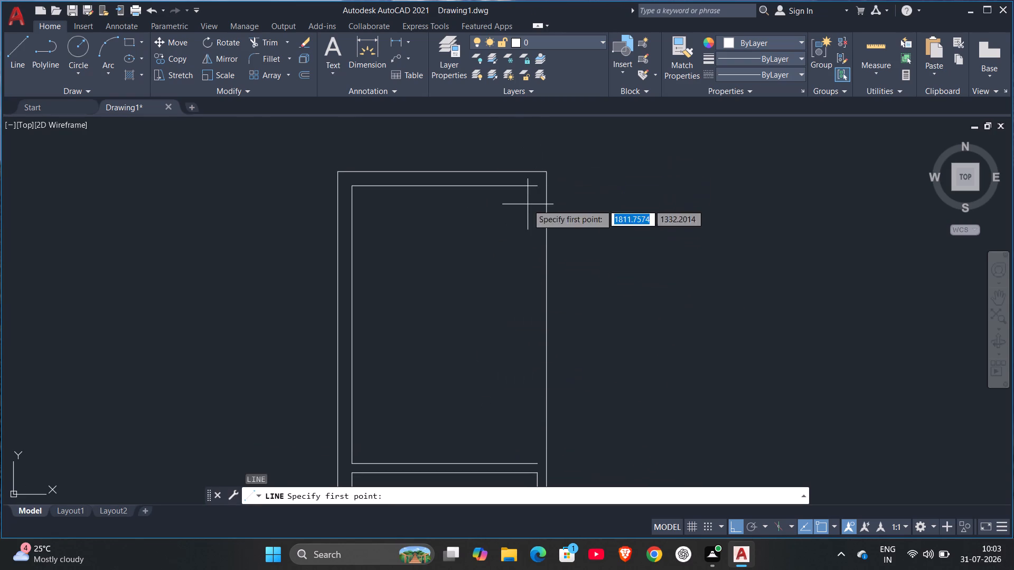
click(536, 185)
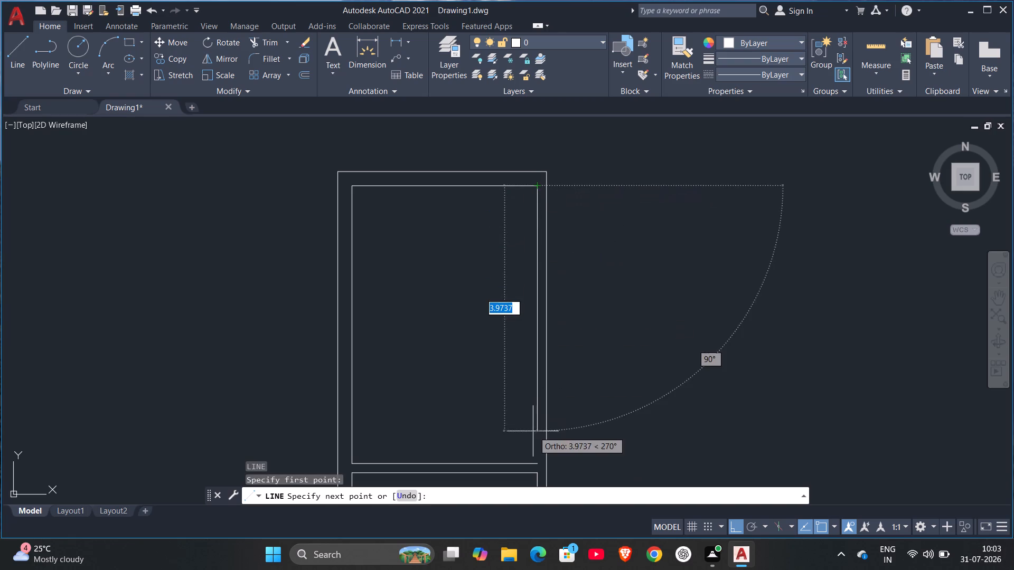
scroll(528, 421, down, 5)
scroll(531, 466, up, 4)
scroll(548, 284, up, 2)
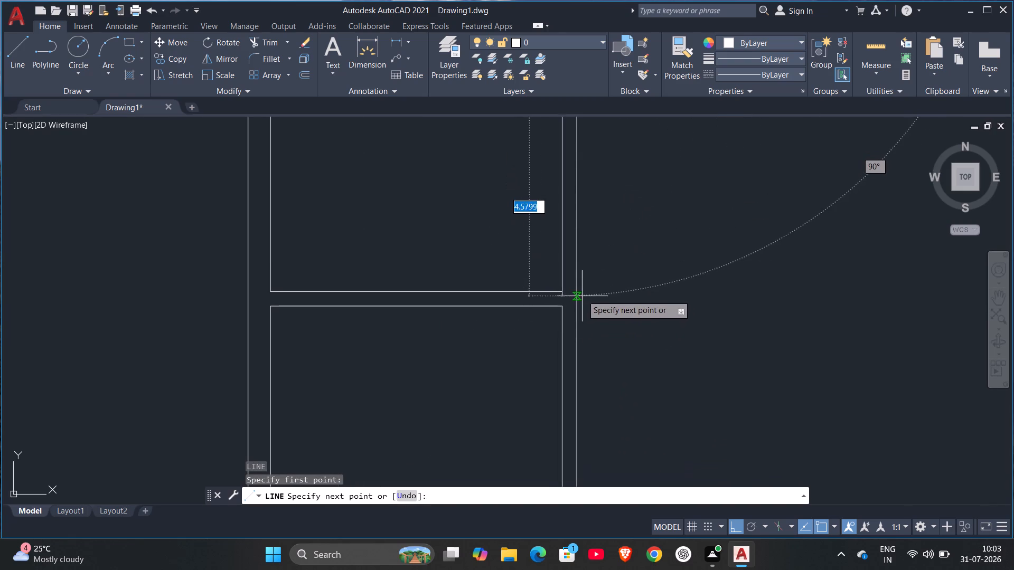
click(560, 291)
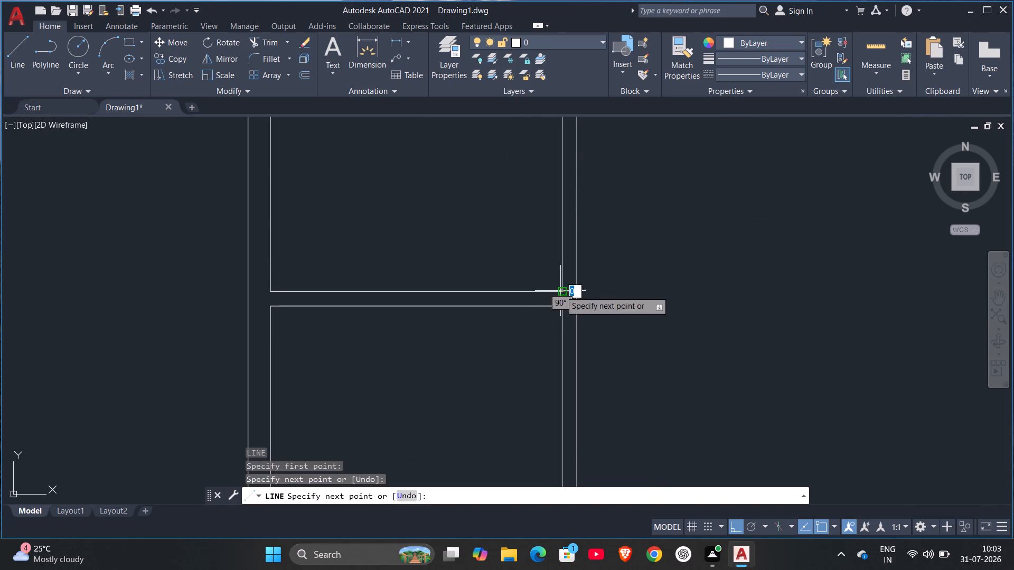
key(Escape)
Offset the rooms' outer right wall line 1.2 m to the right, and offset that copy 0.15 m to make a wall.
scroll(676, 262, down, 4)
middle_drag(675, 274, 608, 311)
scroll(675, 274, up, 1)
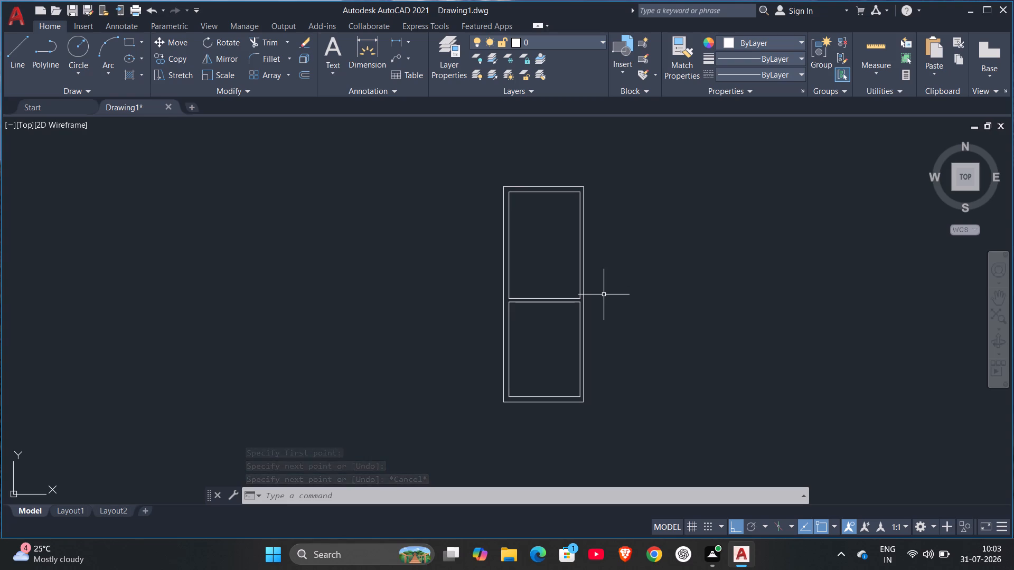
scroll(604, 308, down, 1)
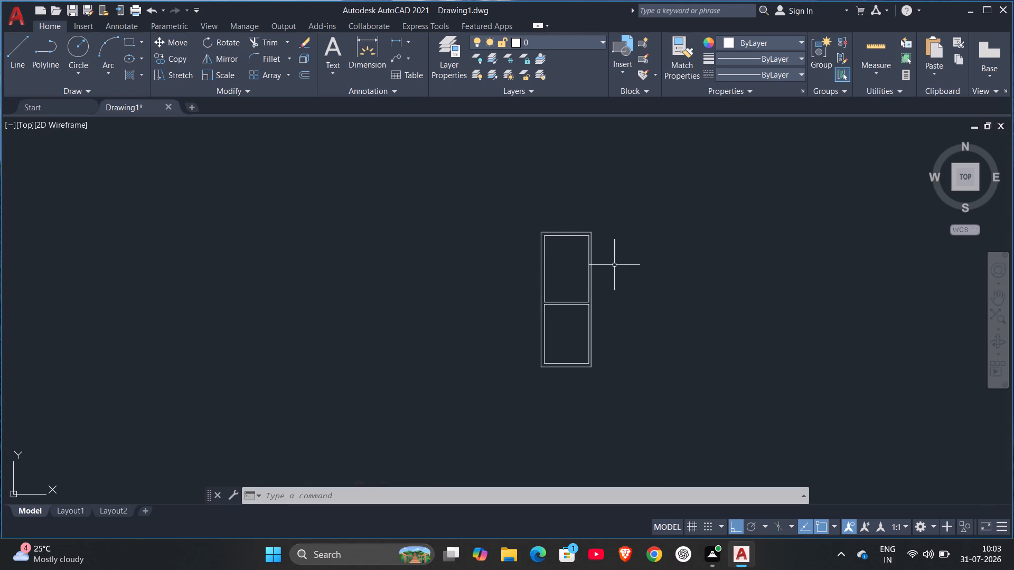
key(Escape)
key(o)
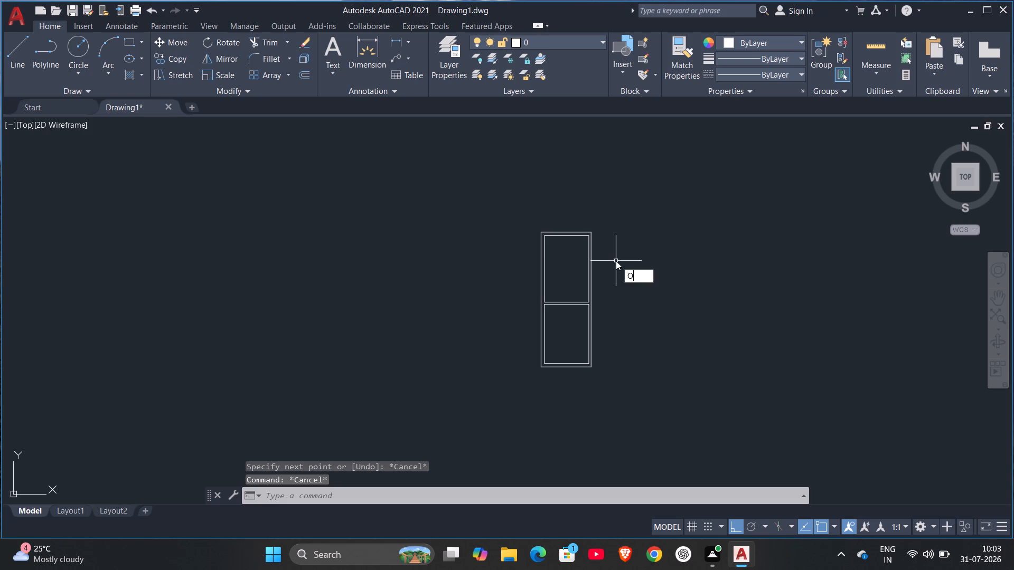
key(Return)
scroll(604, 241, up, 2)
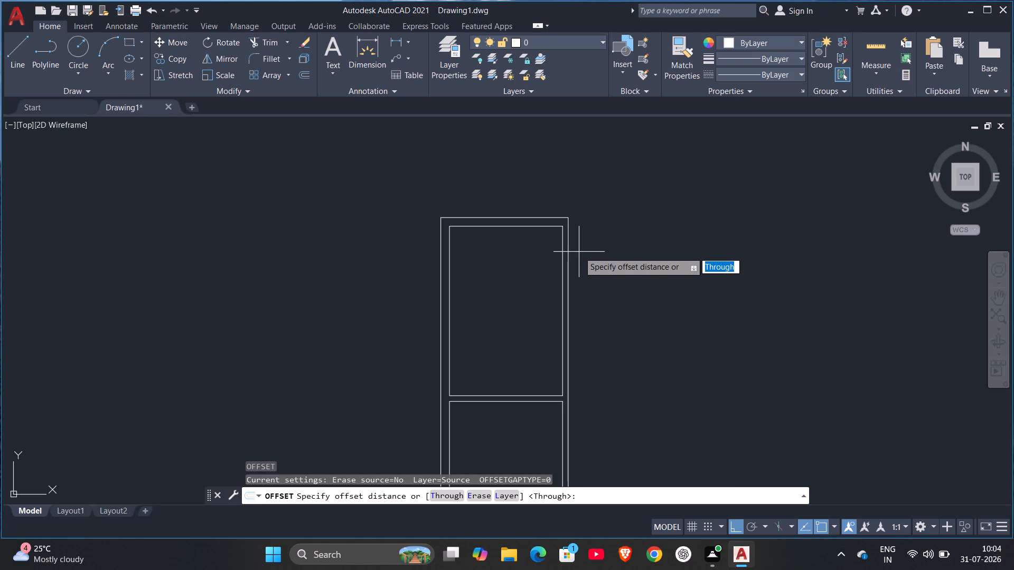
key(1)
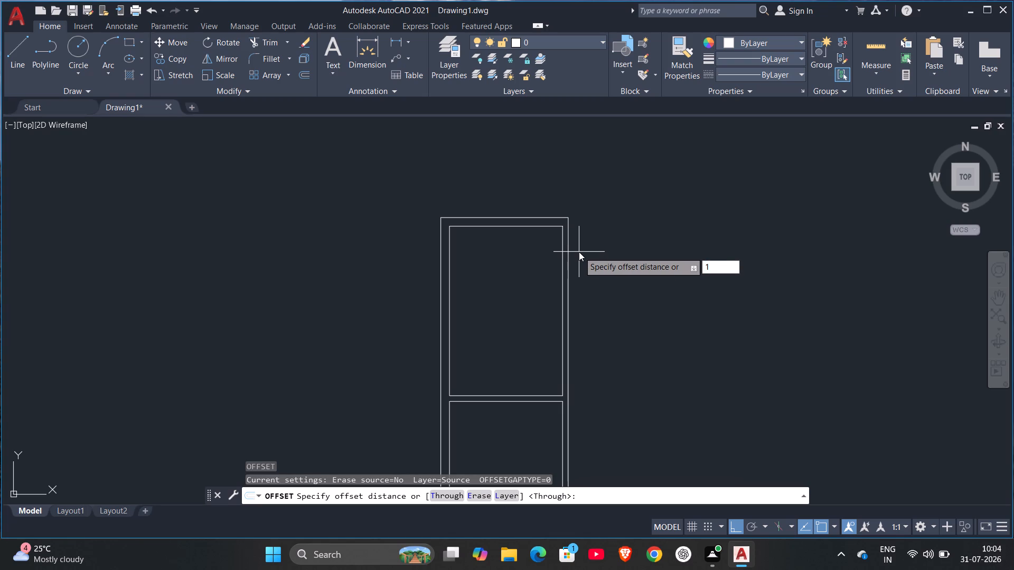
text(.2)
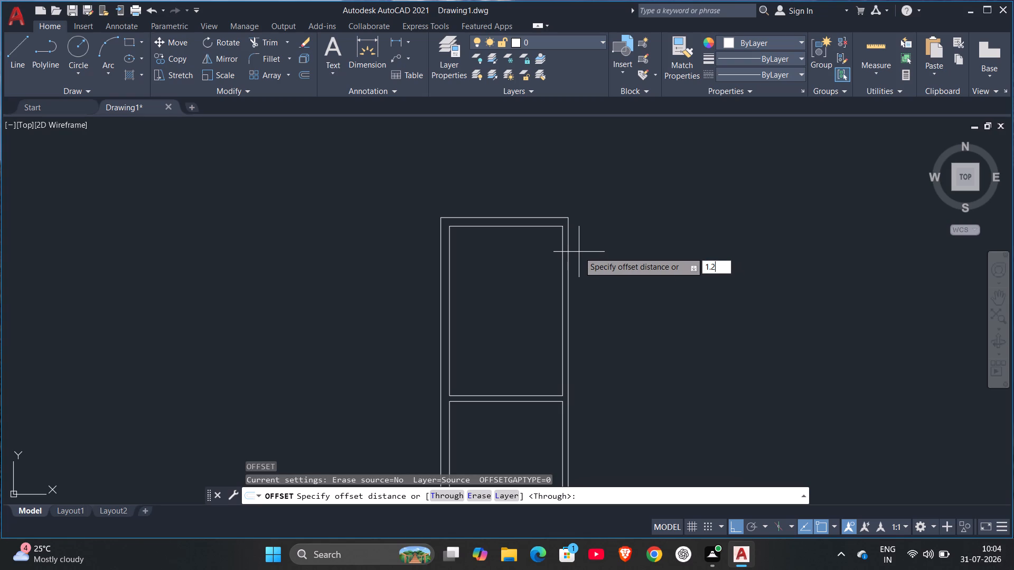
key(Return)
click(569, 259)
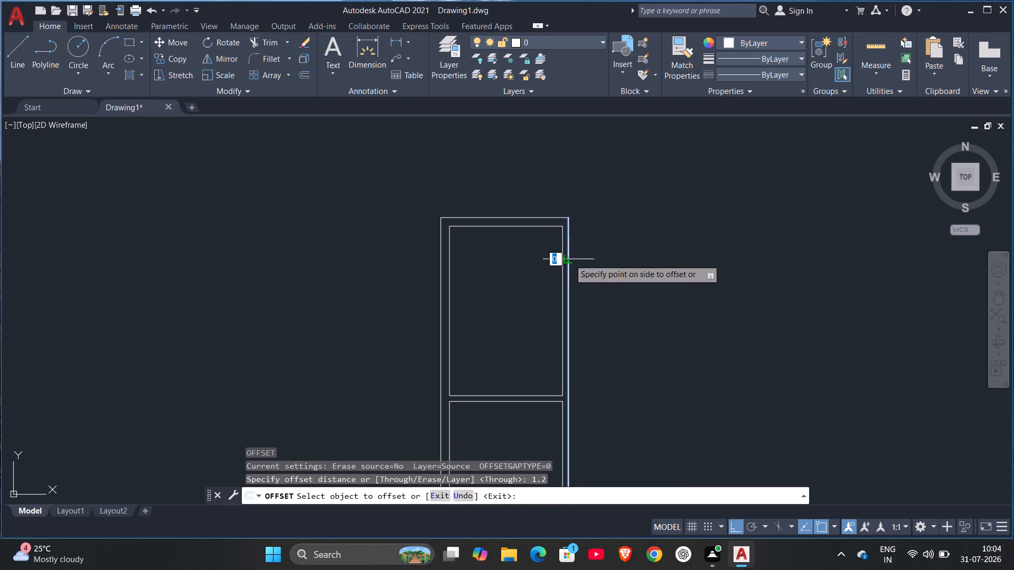
click(620, 267)
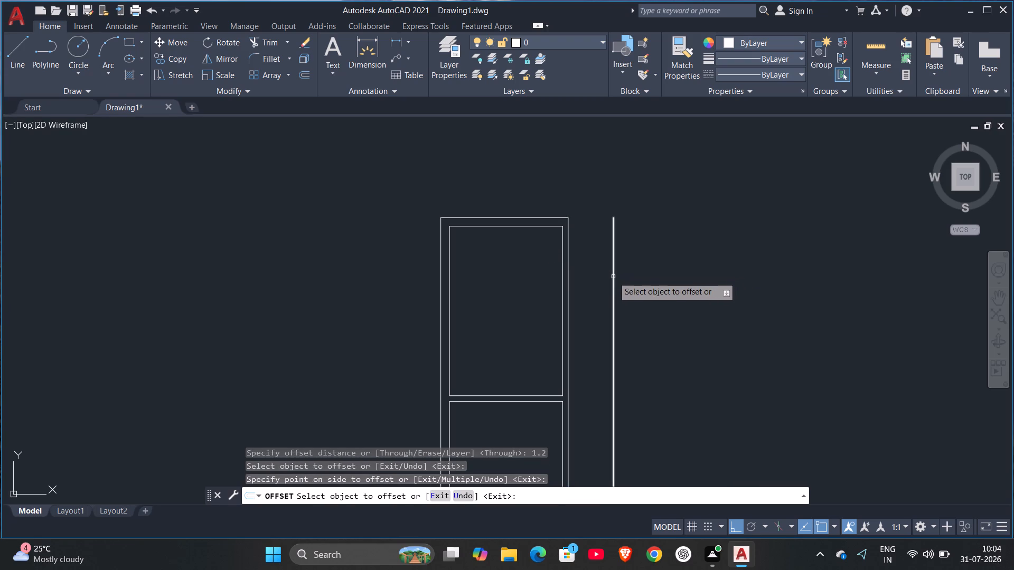
click(613, 277)
text(.15)
key(Return)
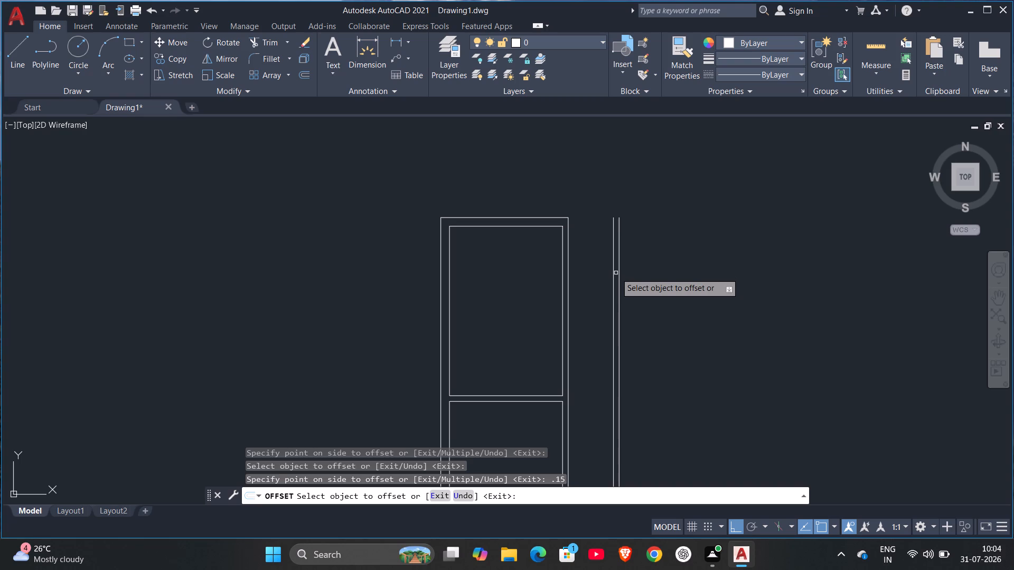
Offset the new wall's right line 1 m to the right, and offset that copy 0.15 m to make a second wall.
click(618, 273)
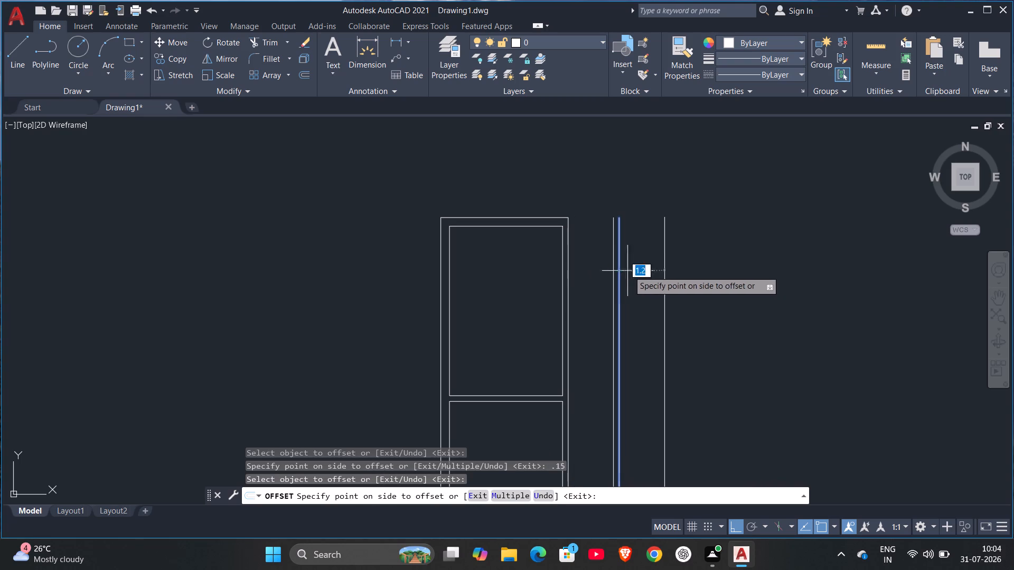
key(1)
key(Return)
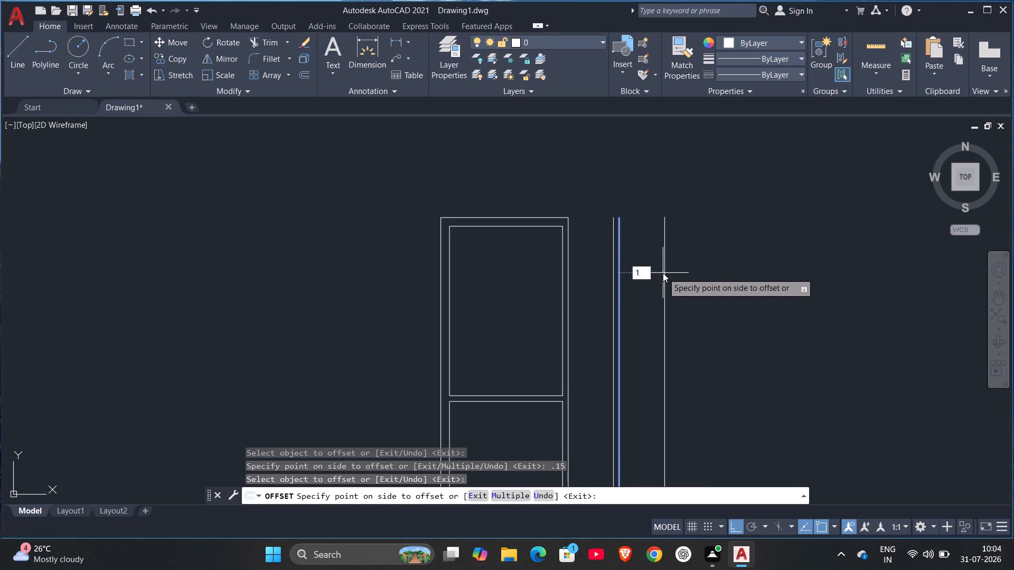
click(657, 282)
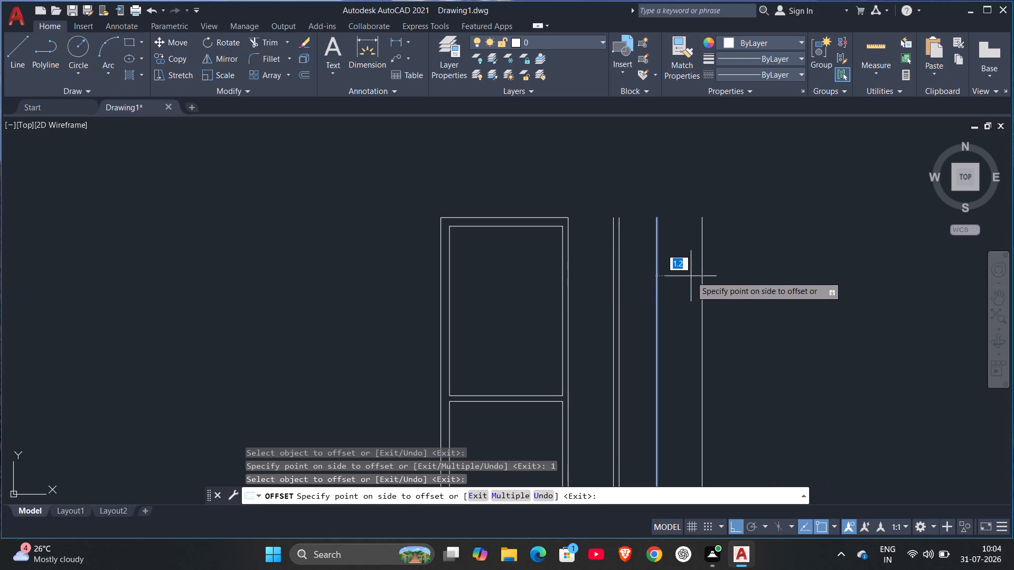
key(period)
text(15)
key(Return)
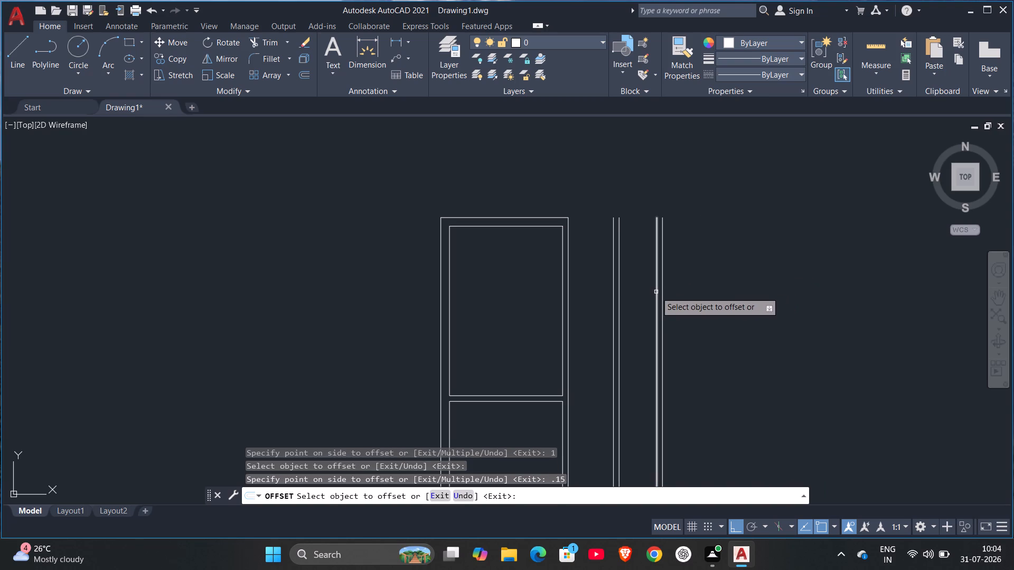
Offset the second new wall's right line 4 m to the right, and offset that copy 0.23 m to make the outer wall.
click(664, 292)
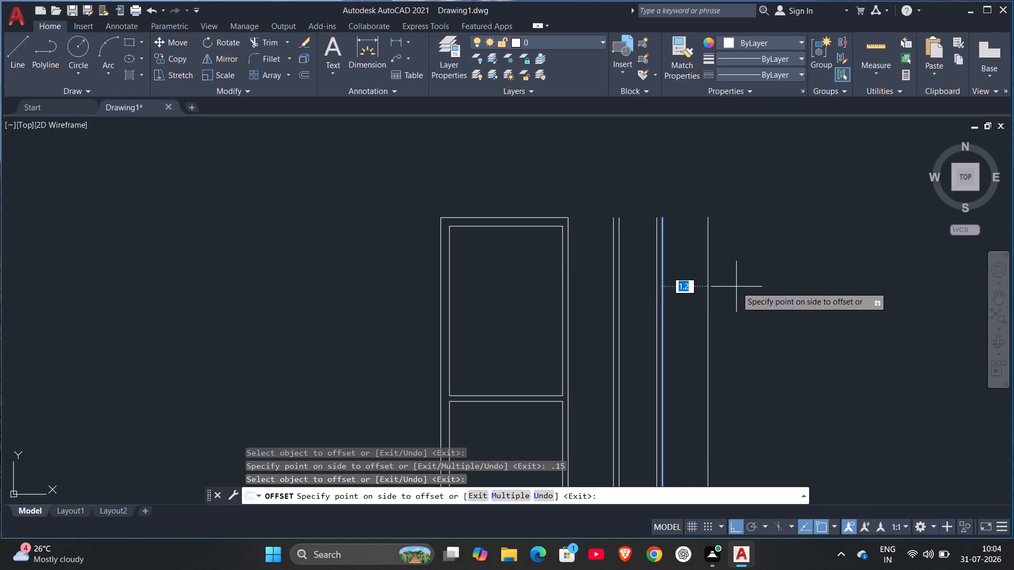
key(4)
key(Return)
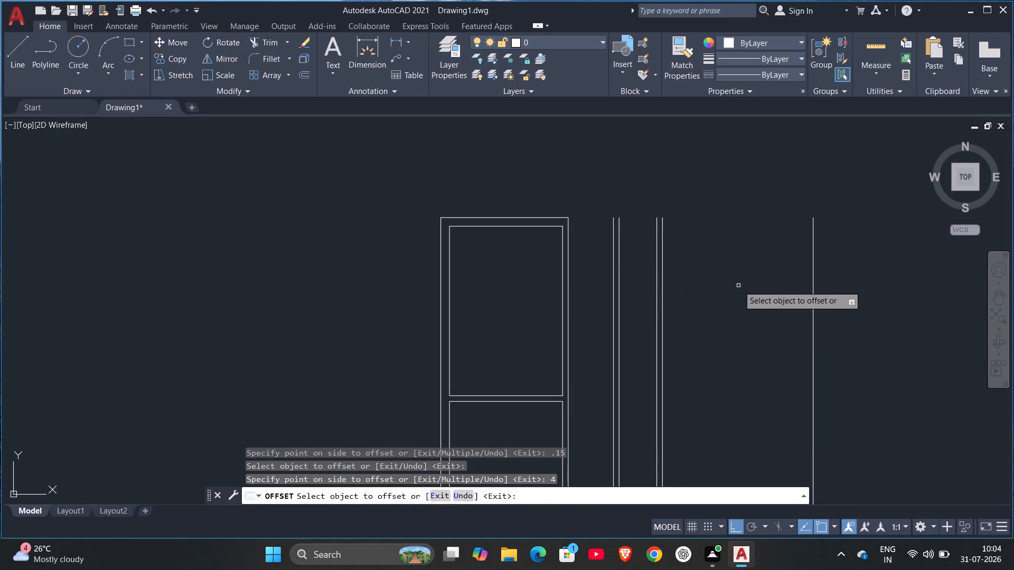
click(813, 306)
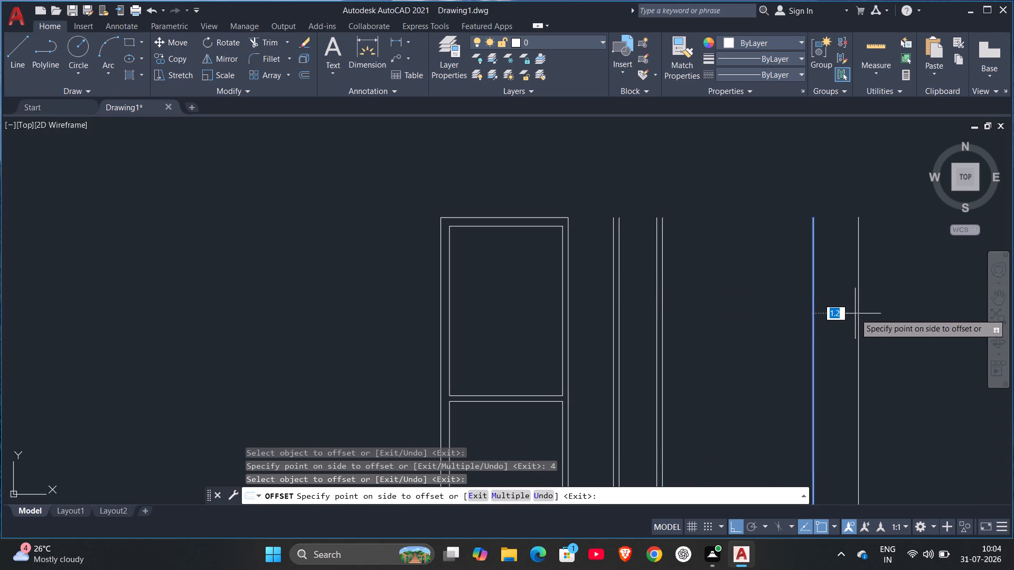
text(.23)
key(Return)
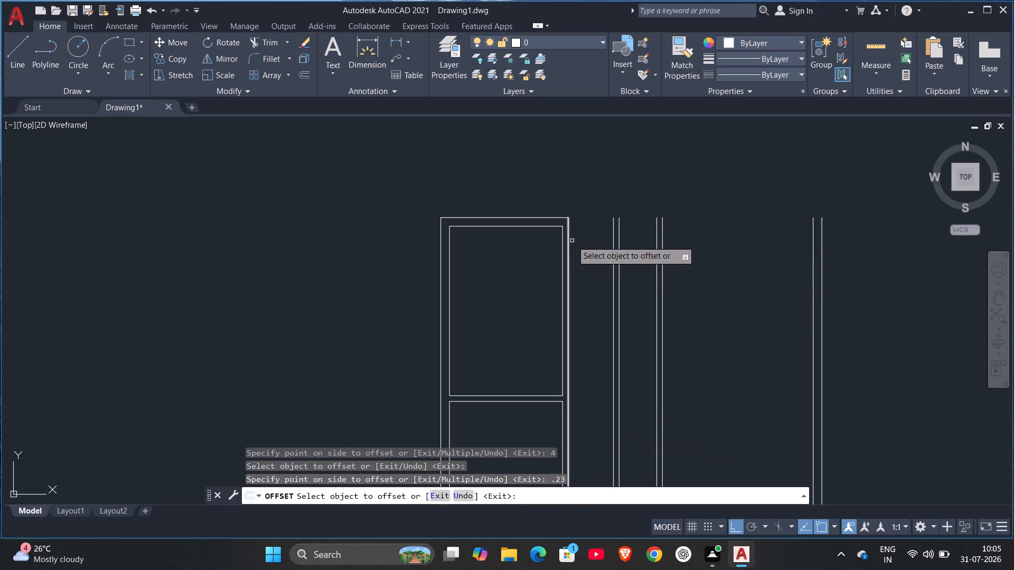
key(Escape)
Fillet the outer top line with the outermost right wall line to form the plan's top-right outer corner.
key(f)
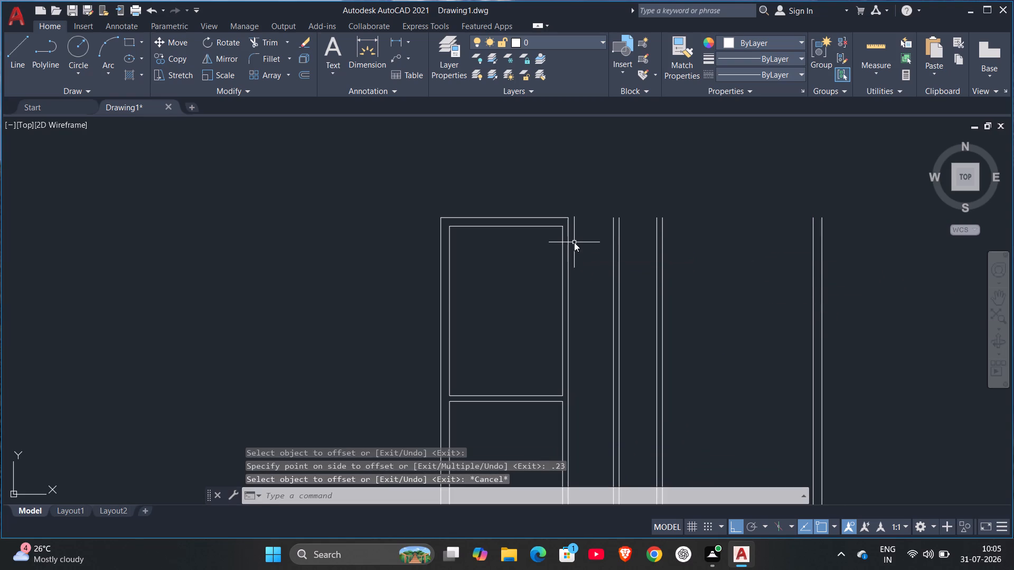
key(Return)
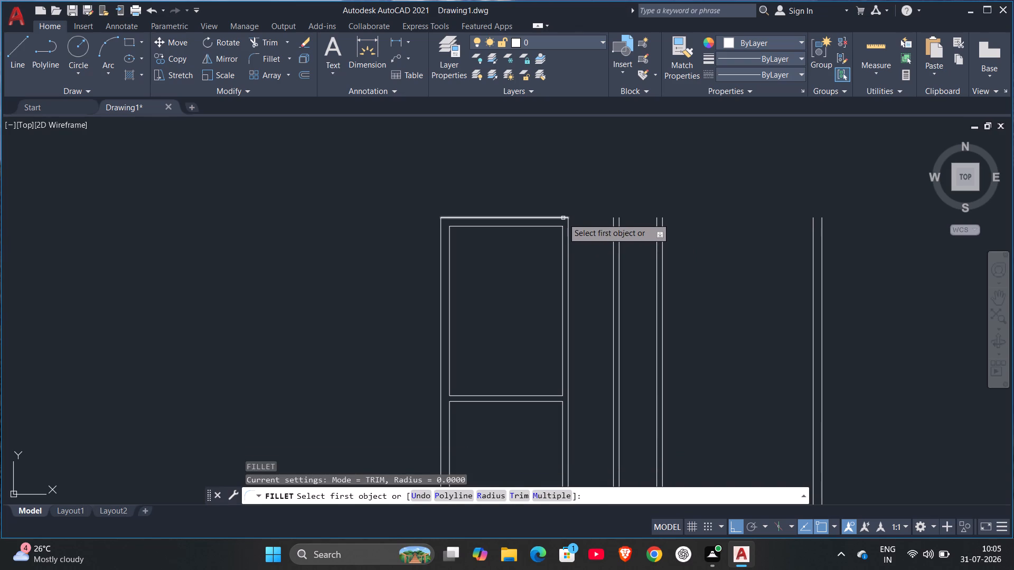
click(563, 218)
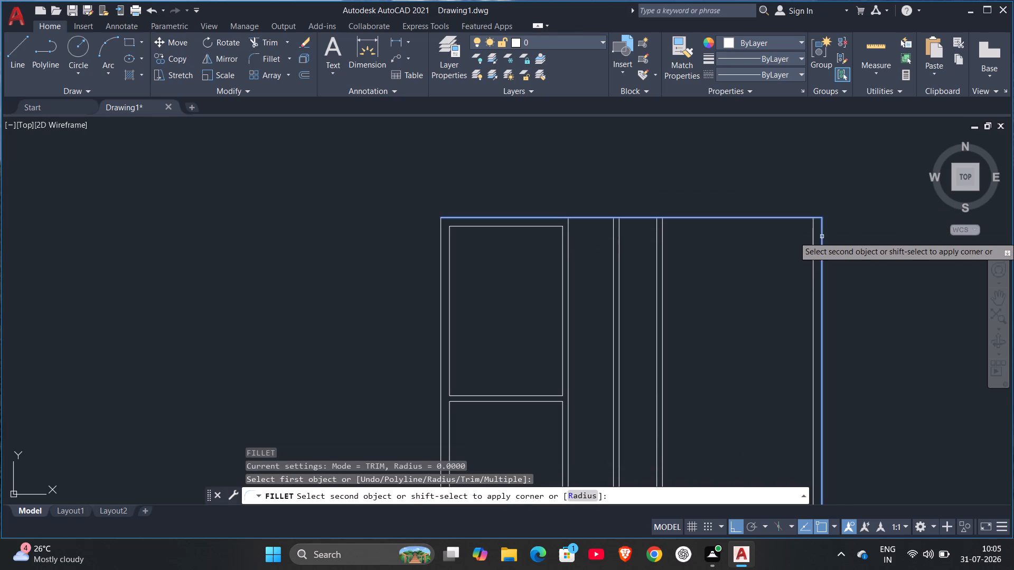
click(821, 234)
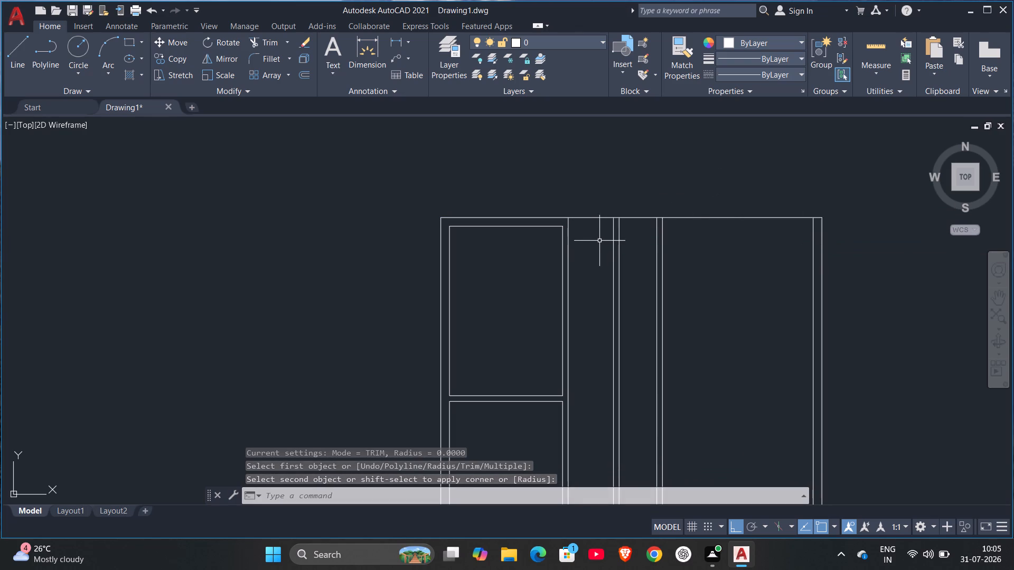
Fillet the upper room's inner top line with the far right wall's inner line to form a square inner corner.
key(space)
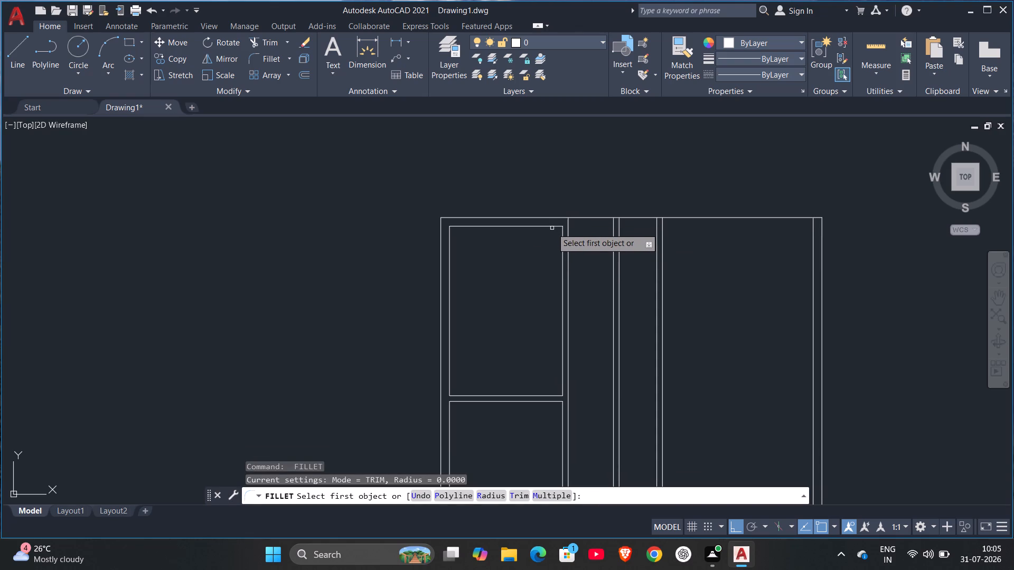
click(552, 226)
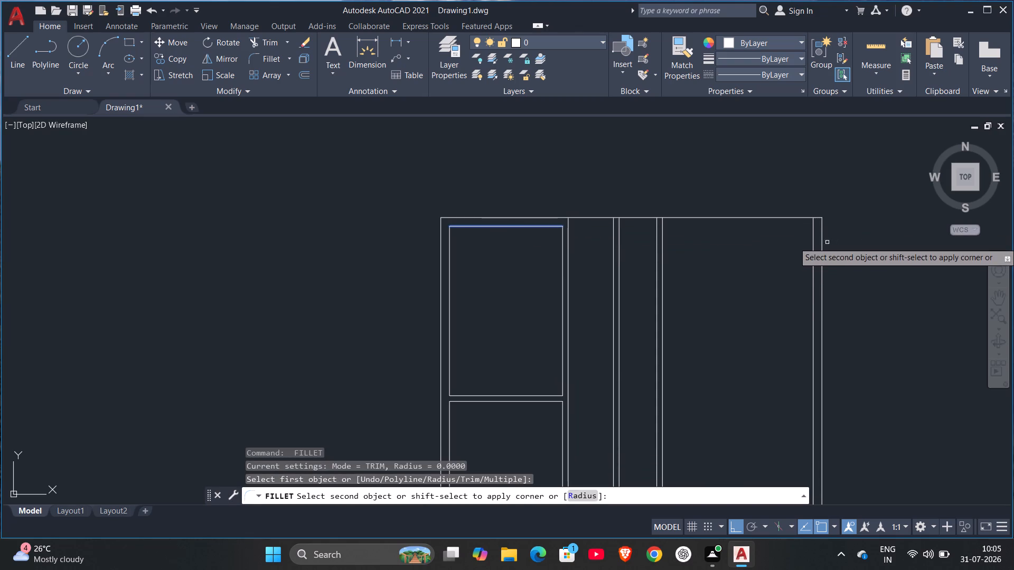
click(813, 244)
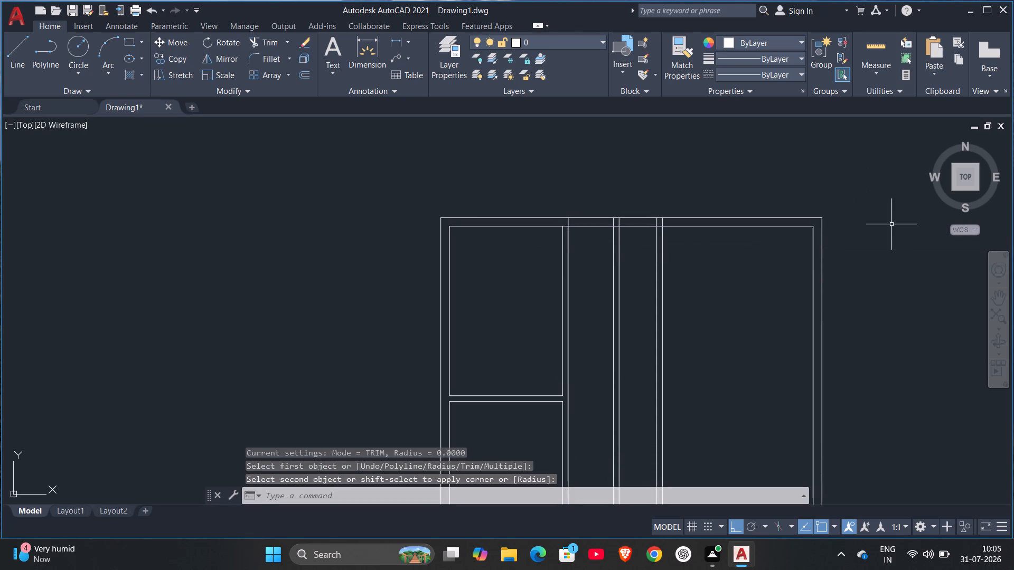
key(Escape)
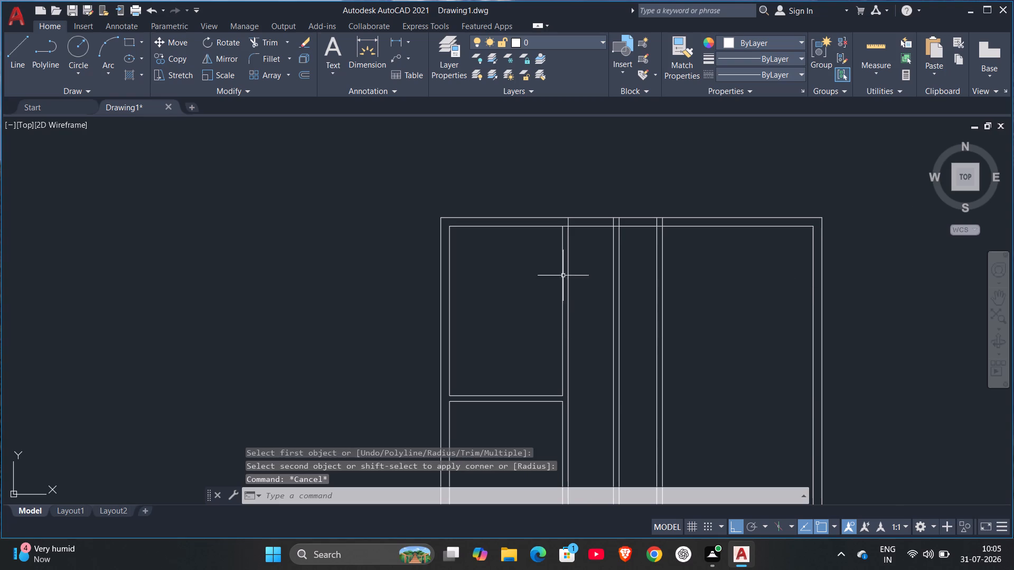
key(Escape)
scroll(619, 308, down, 2)
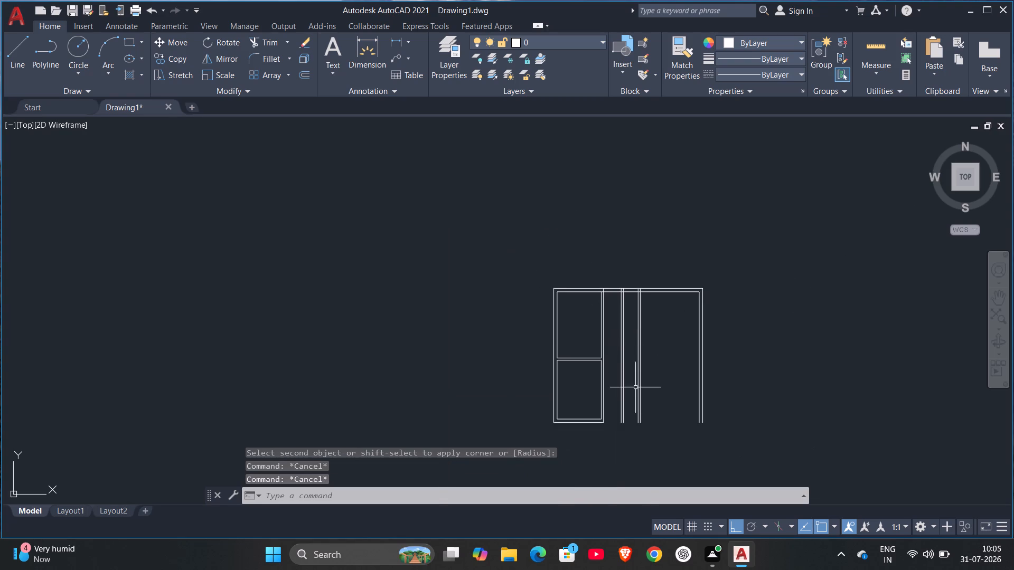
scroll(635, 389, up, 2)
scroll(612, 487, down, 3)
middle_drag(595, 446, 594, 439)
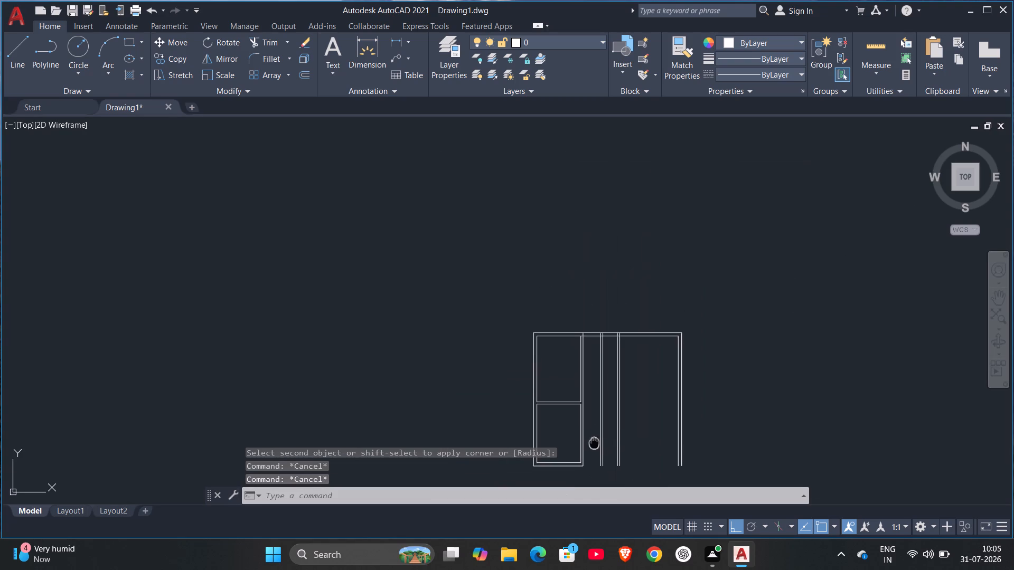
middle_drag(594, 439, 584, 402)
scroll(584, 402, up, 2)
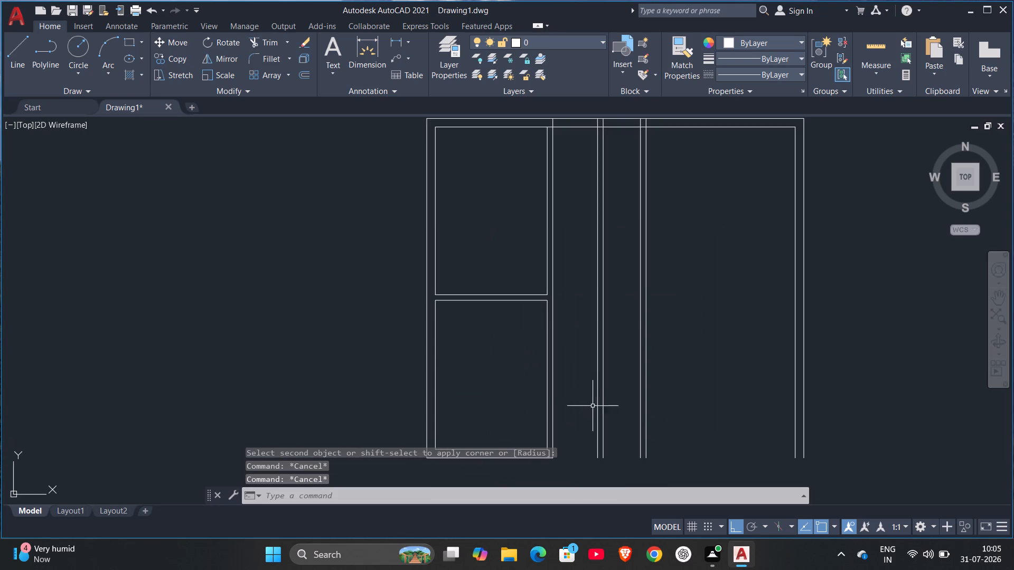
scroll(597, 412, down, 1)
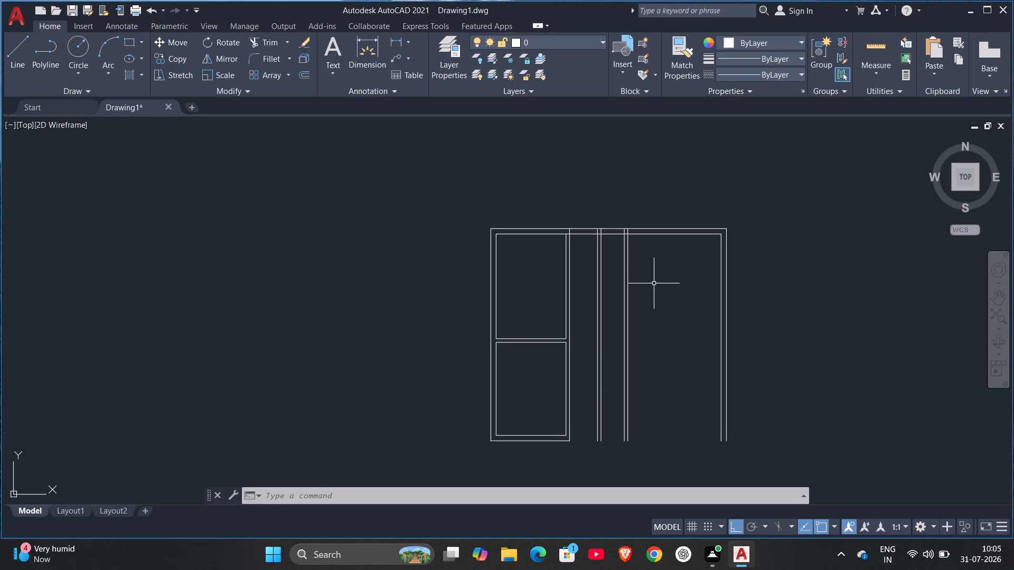
Offset the inner top wall line 6 m downward, and offset that copy 0.23 m further down to make a horizontal wall.
key(Escape)
key(o)
key(Return)
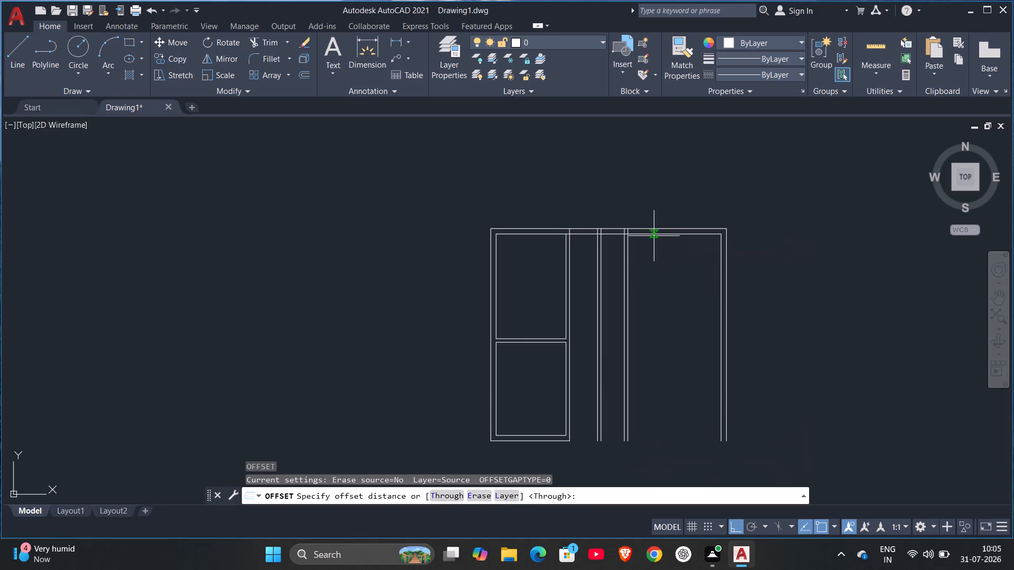
key(6)
key(Return)
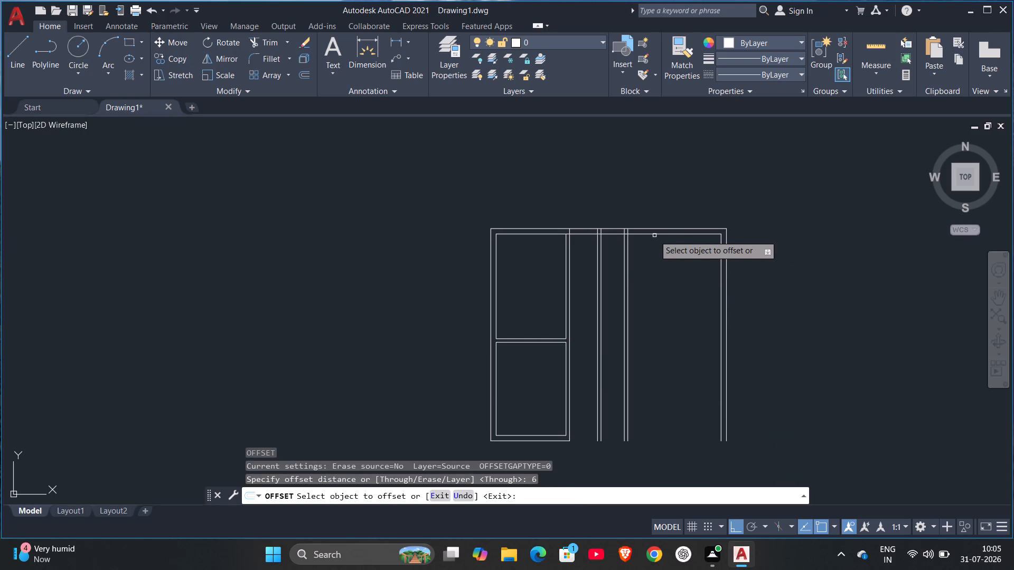
click(655, 234)
click(679, 332)
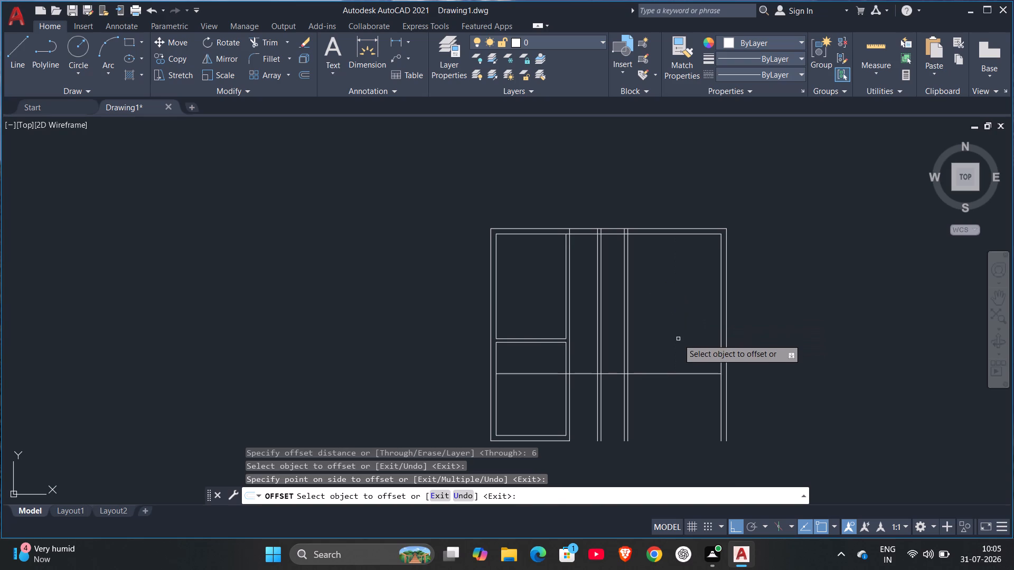
click(675, 374)
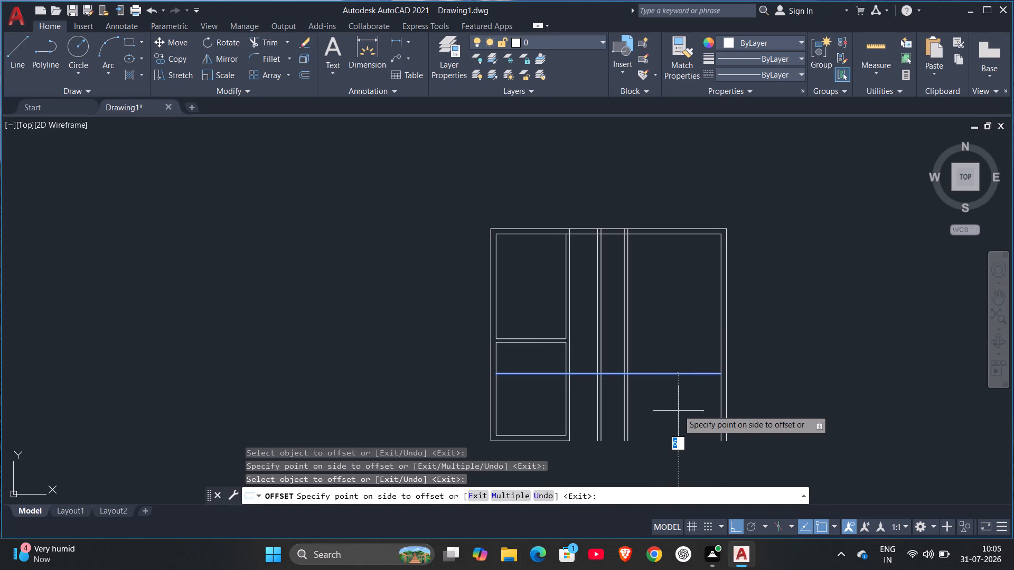
text(.23)
key(Return)
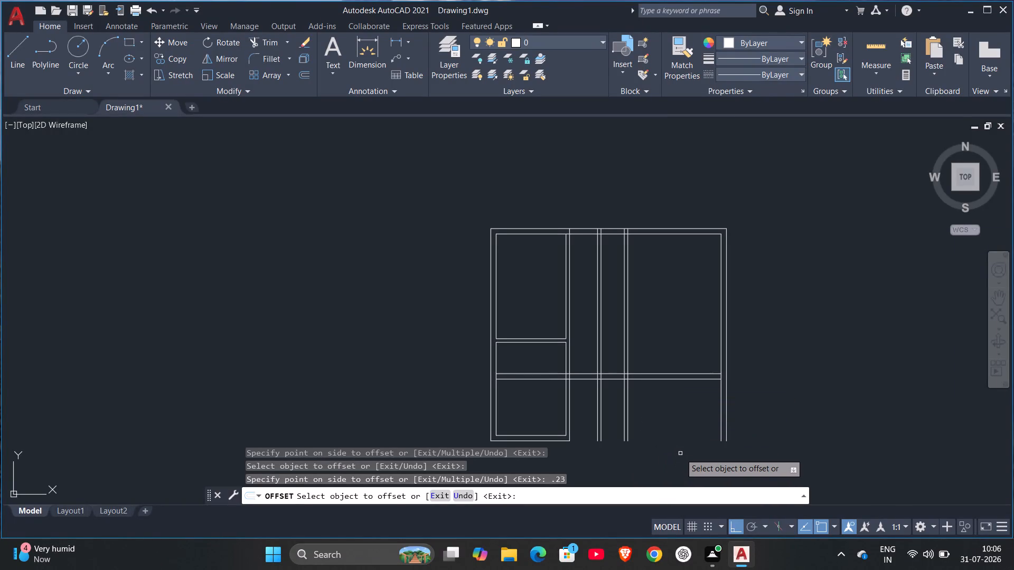
key(Escape)
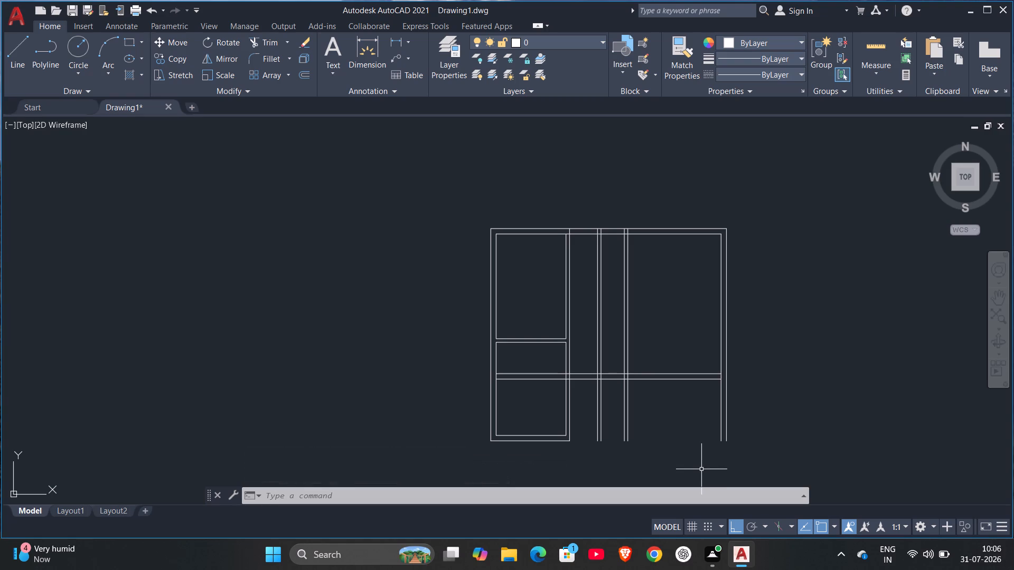
Trim both lines of the new horizontal wall where they cross the gap between the two middle vertical walls.
key(Escape)
text(TR)
key(Return)
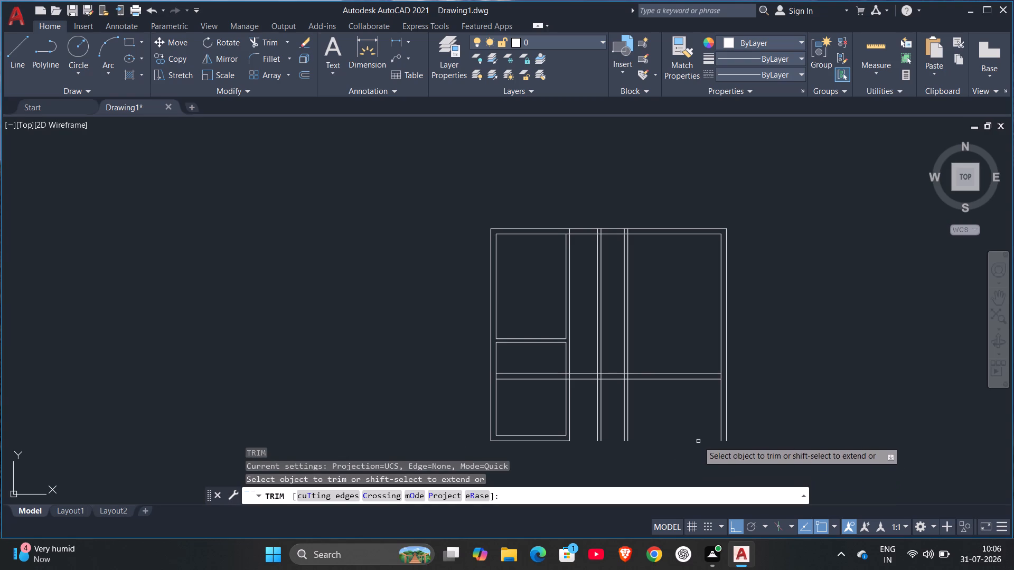
drag(616, 362, 618, 389)
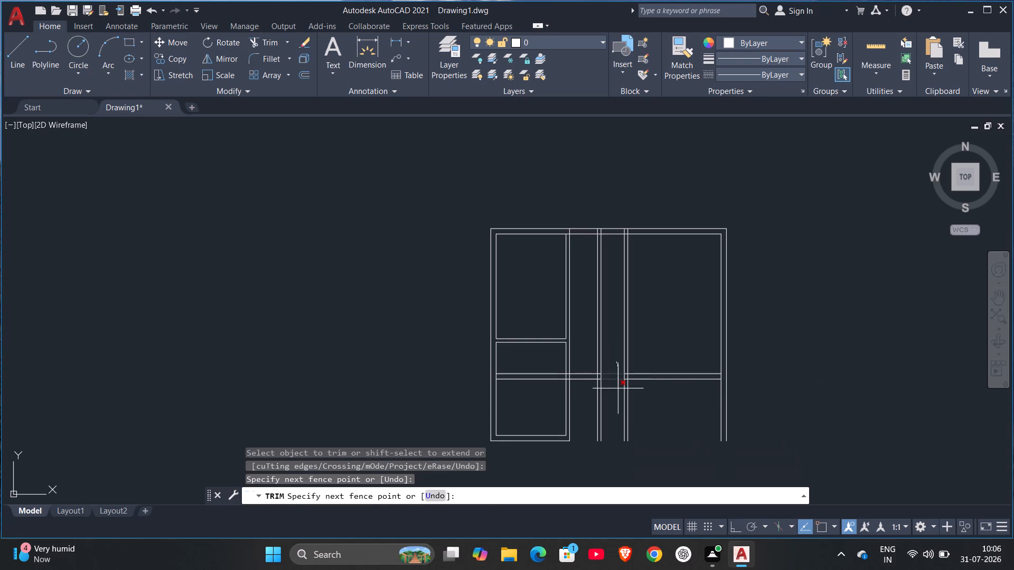
drag(618, 389, 617, 398)
key(Escape)
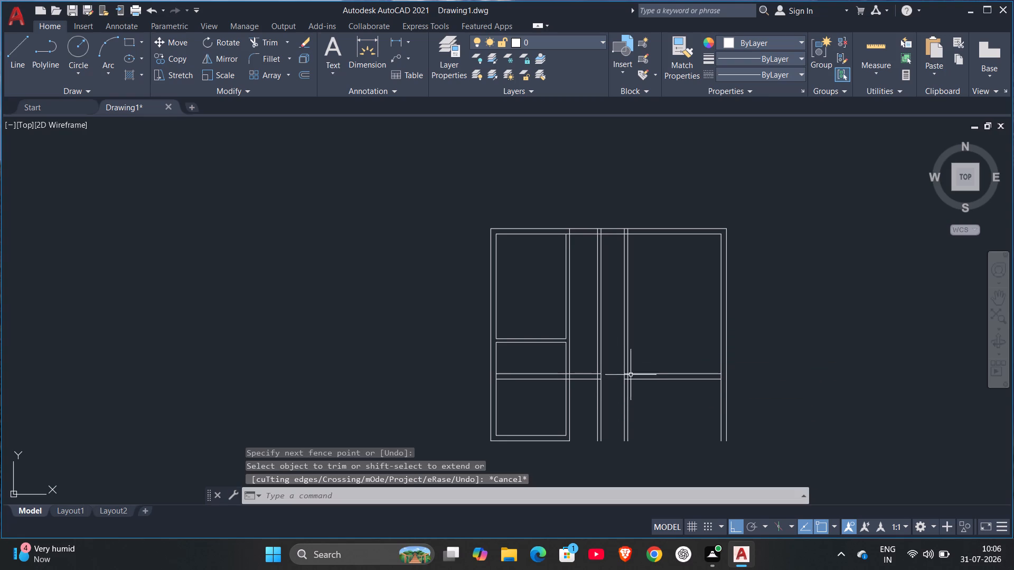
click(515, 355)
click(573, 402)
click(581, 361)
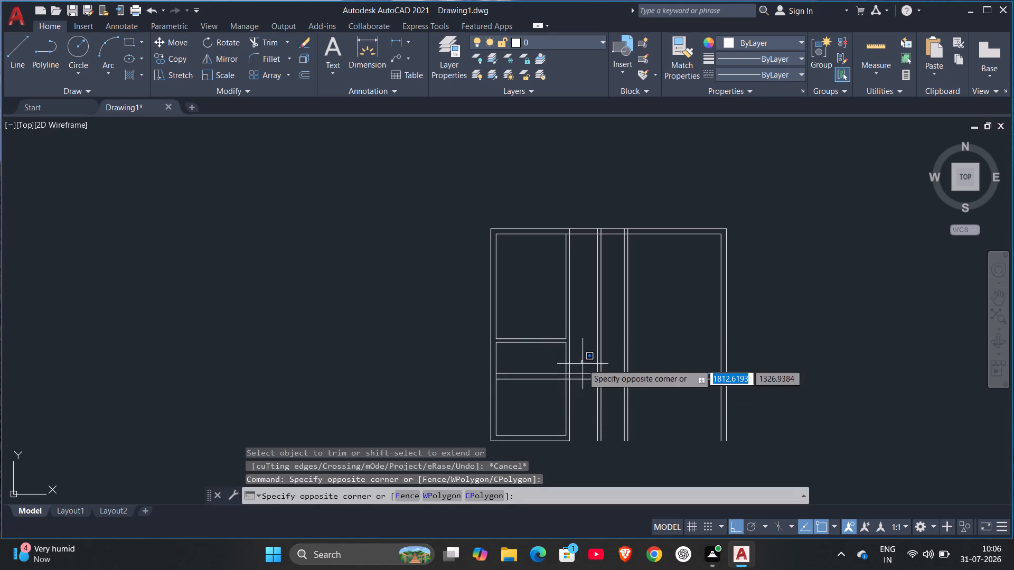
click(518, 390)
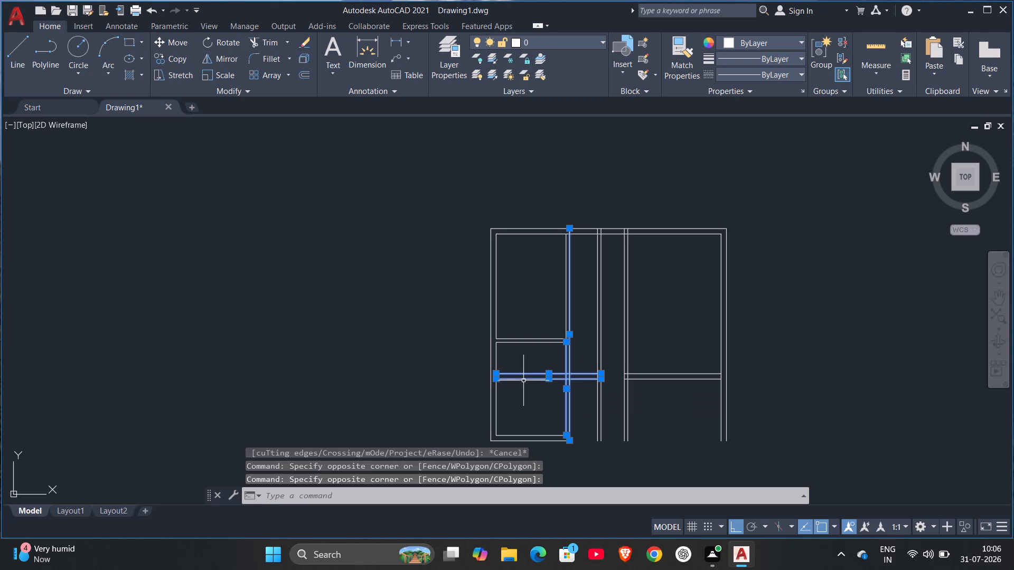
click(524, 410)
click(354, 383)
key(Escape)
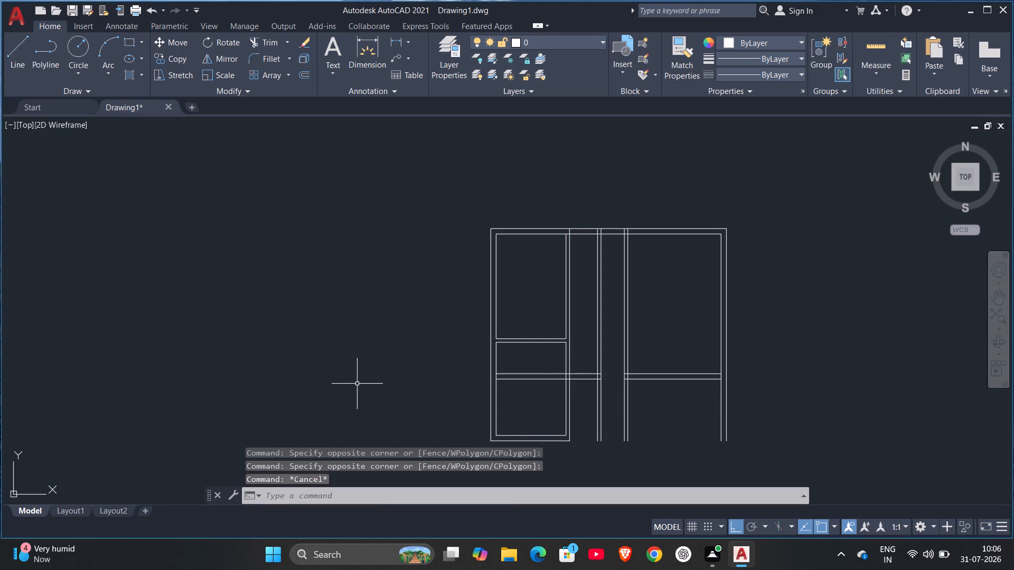
Delete the two leftover horizontal wall lines that run across the lower-left room to the first middle wall.
click(532, 374)
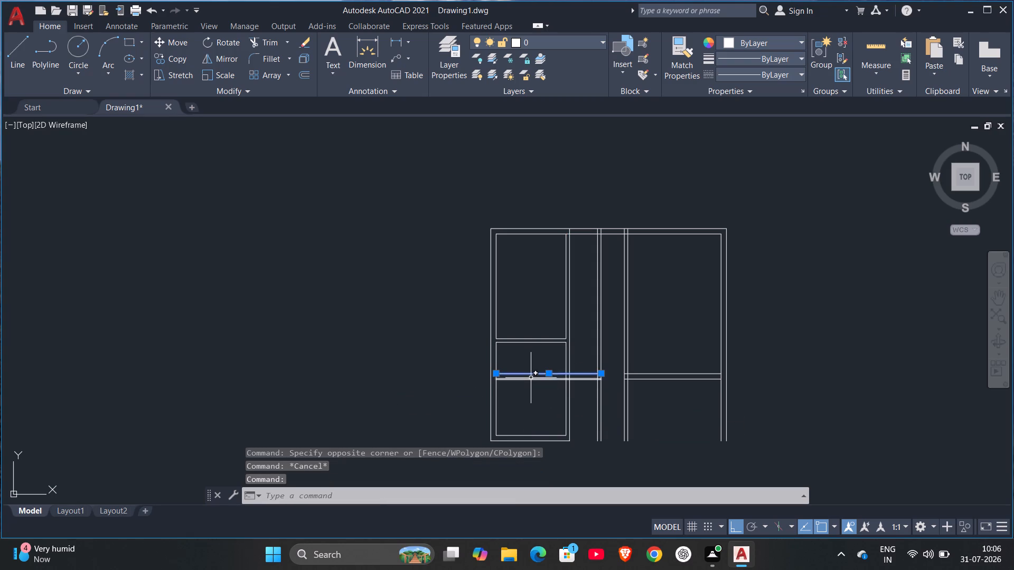
click(531, 379)
key(Delete)
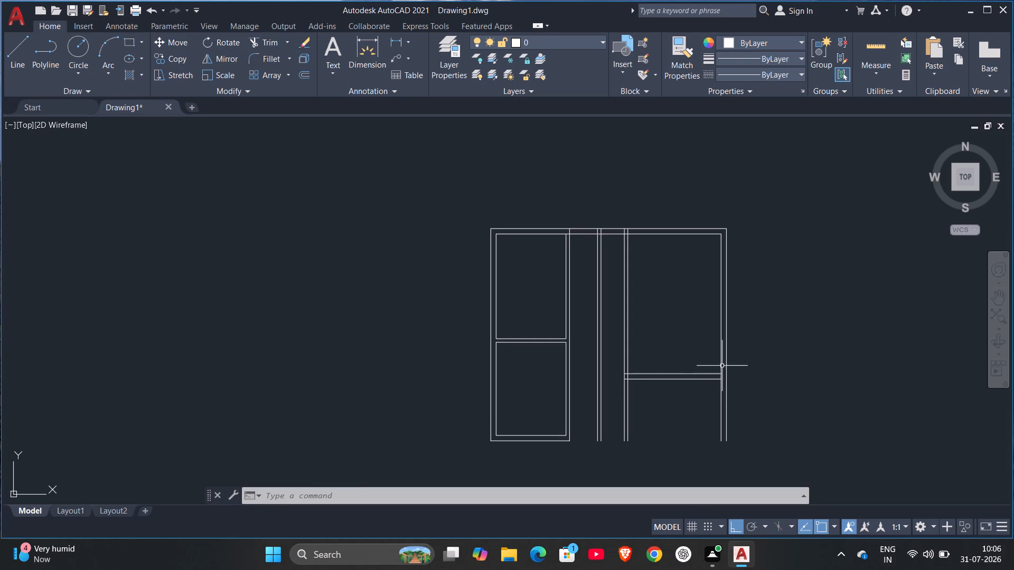
Fillet the outermost right wall line with the lower line of the new horizontal wall to form a square outer corner.
key(Escape)
key(f)
key(Return)
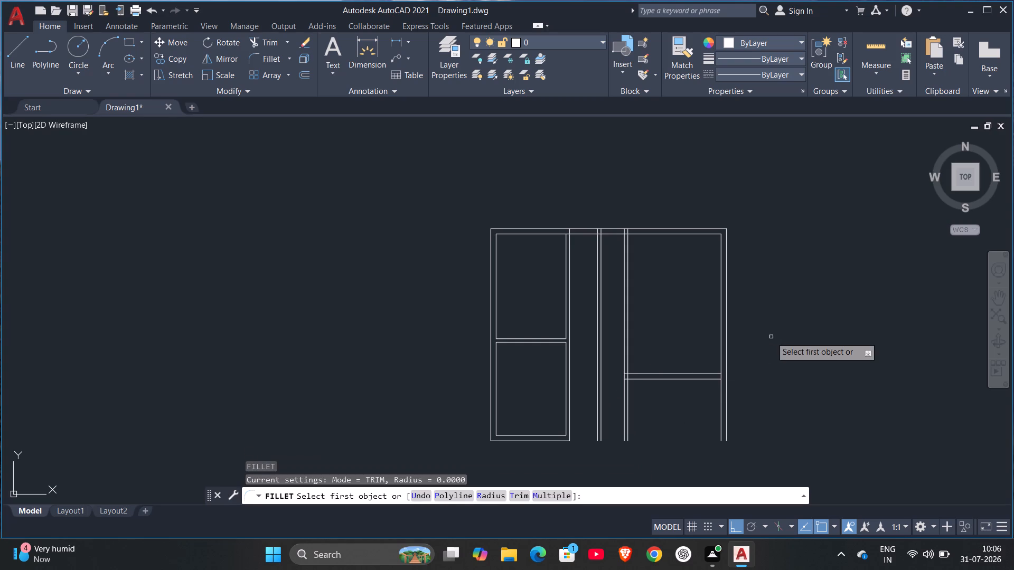
click(726, 362)
click(715, 379)
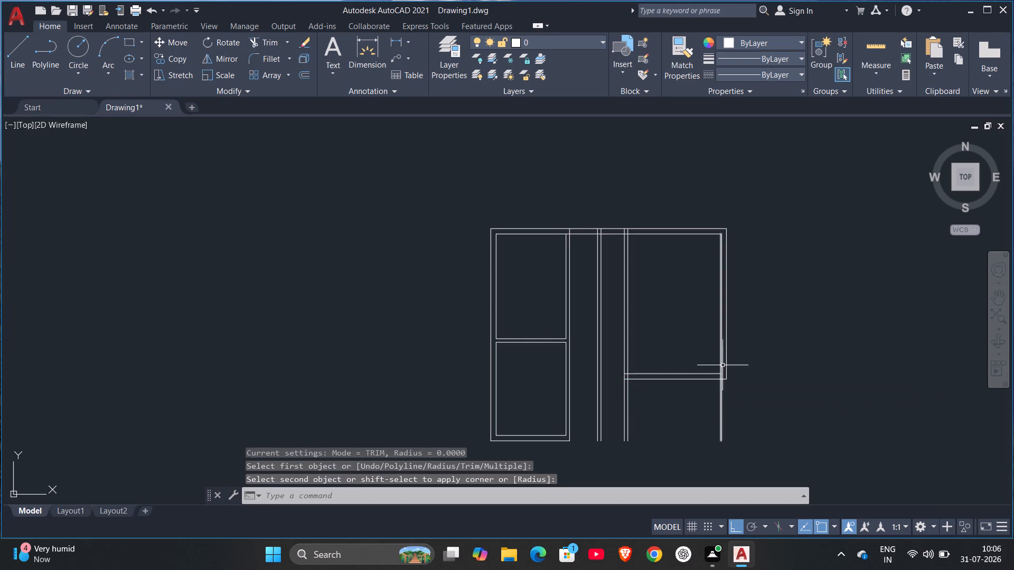
Fillet the far right wall's inner line with the upper line of the new horizontal wall to form a square inner corner.
key(space)
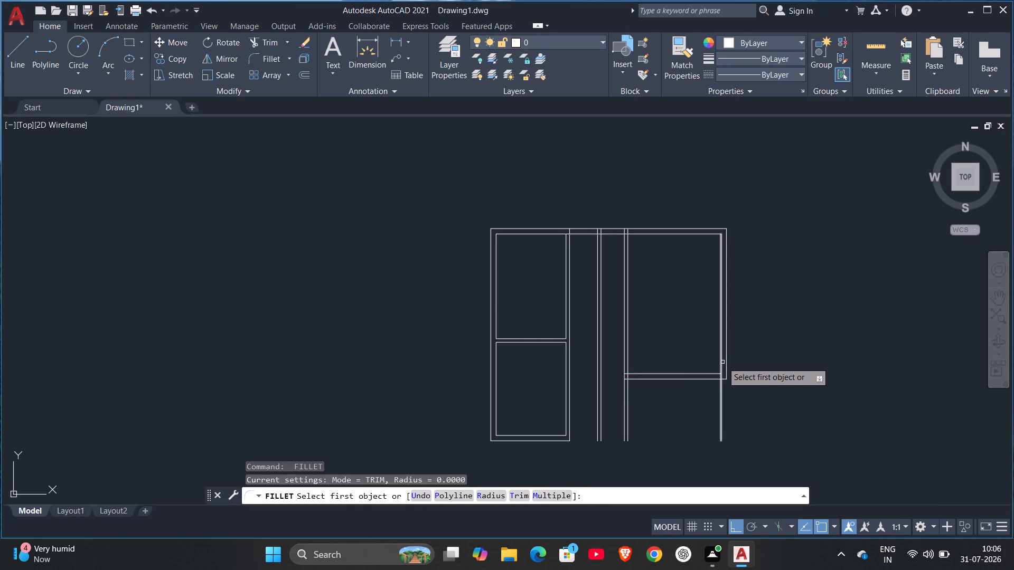
click(721, 361)
click(713, 375)
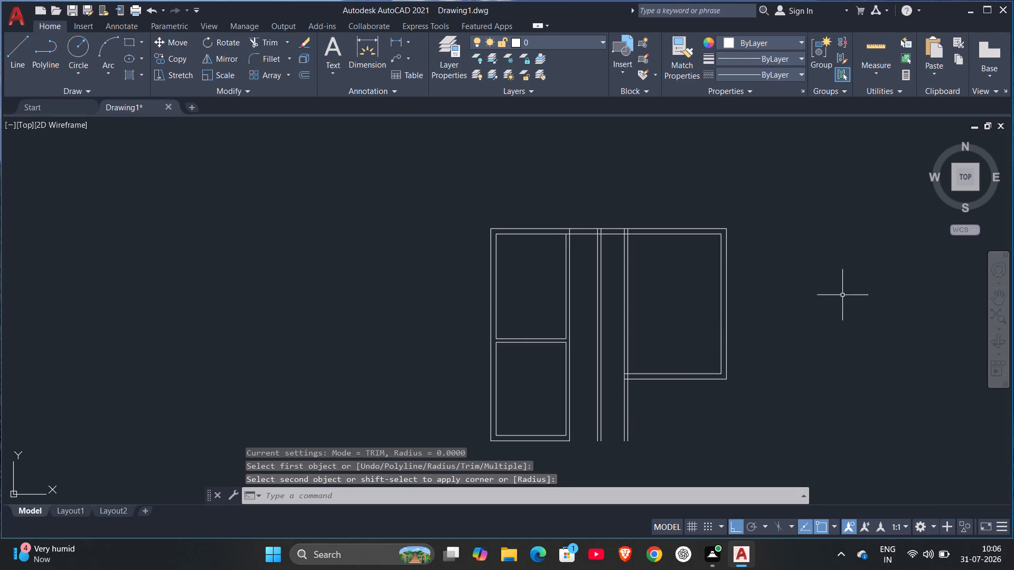
key(Escape)
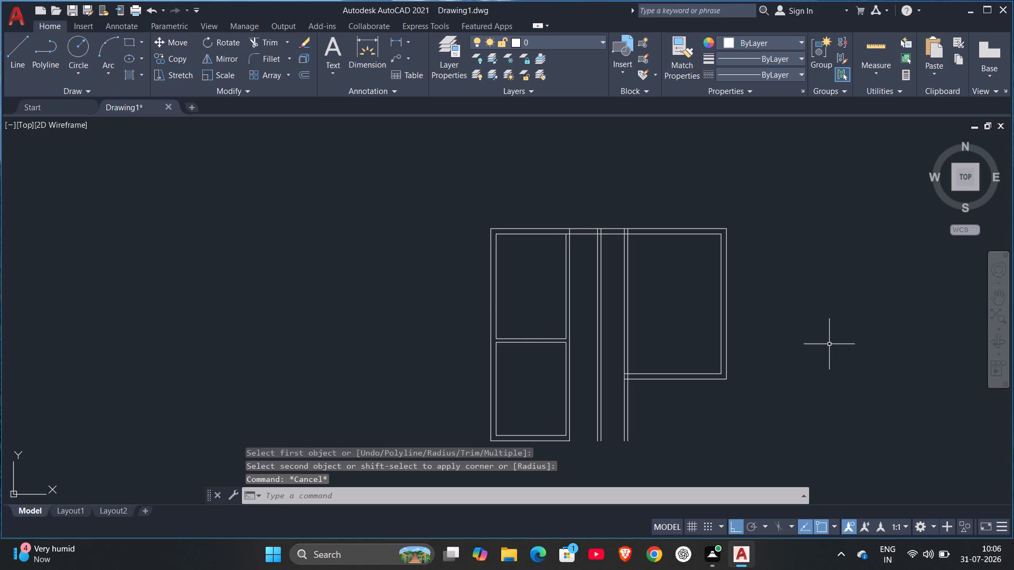
key(Escape)
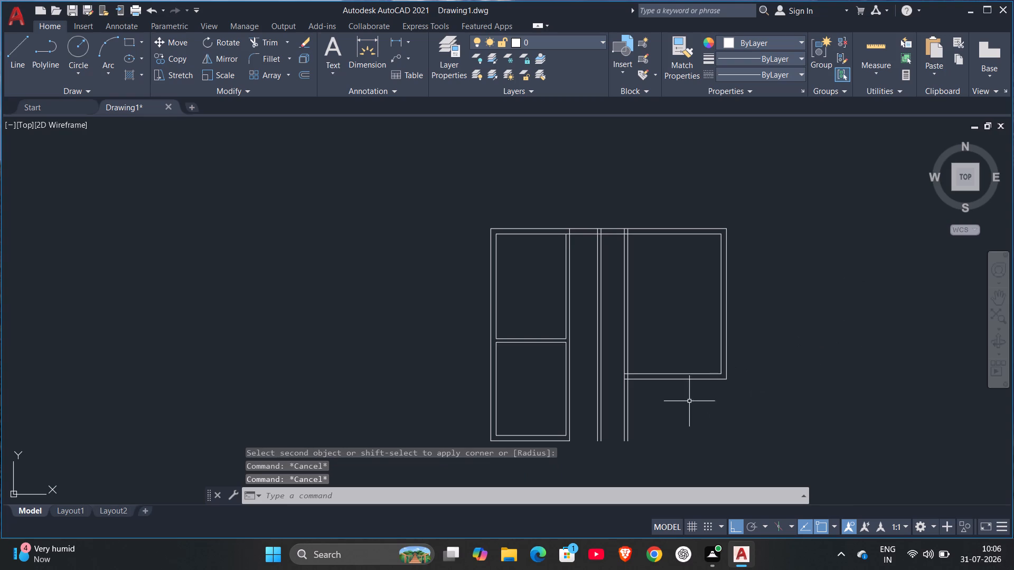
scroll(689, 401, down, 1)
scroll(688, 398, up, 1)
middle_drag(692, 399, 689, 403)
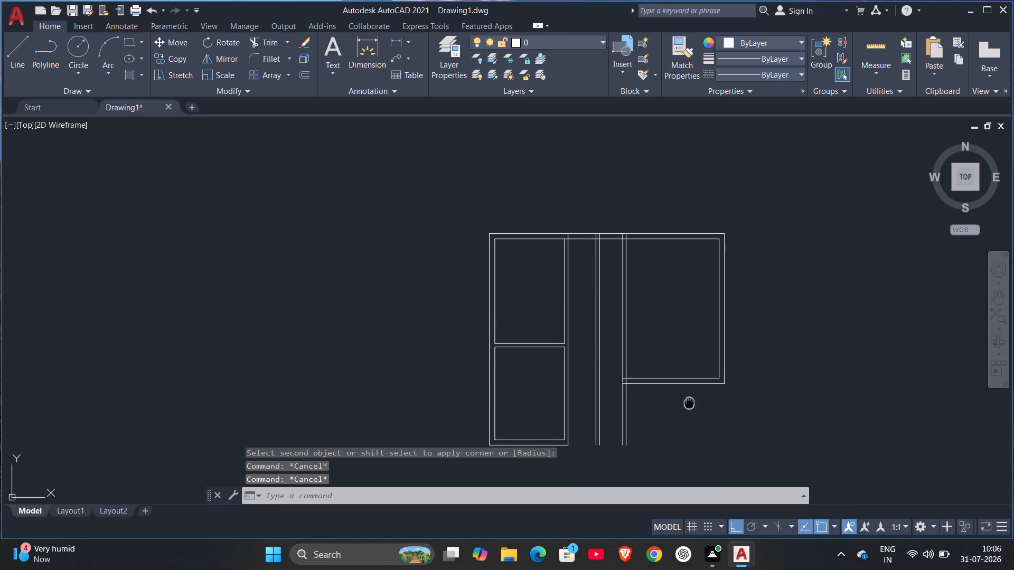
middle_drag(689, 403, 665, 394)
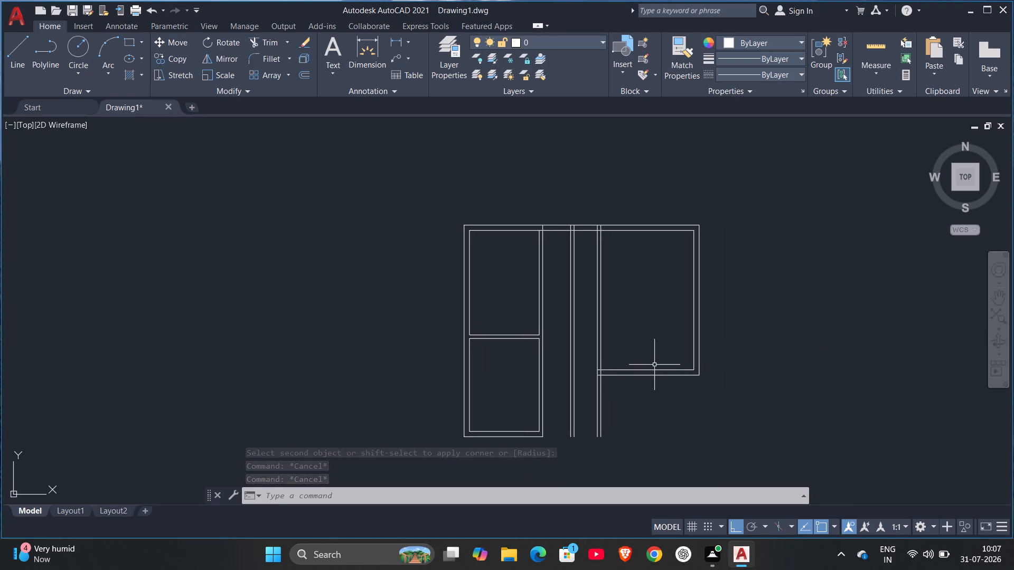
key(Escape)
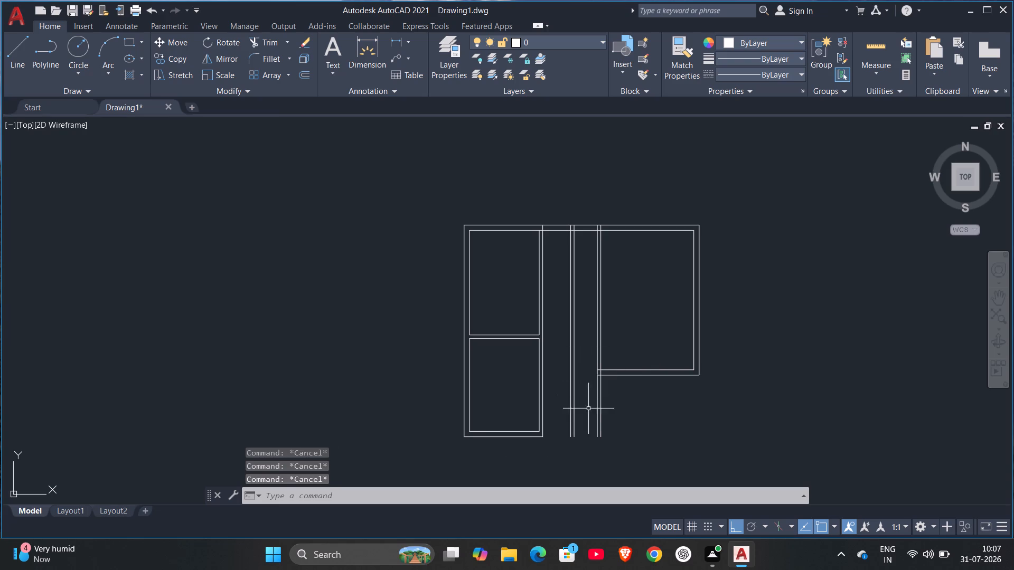
Draw a 2.5 m horizontal line from the lower-left room's inner bottom-right corner to the second middle wall's left line.
scroll(489, 425, up, 1)
middle_drag(557, 452, 538, 402)
middle_drag(541, 406, 524, 384)
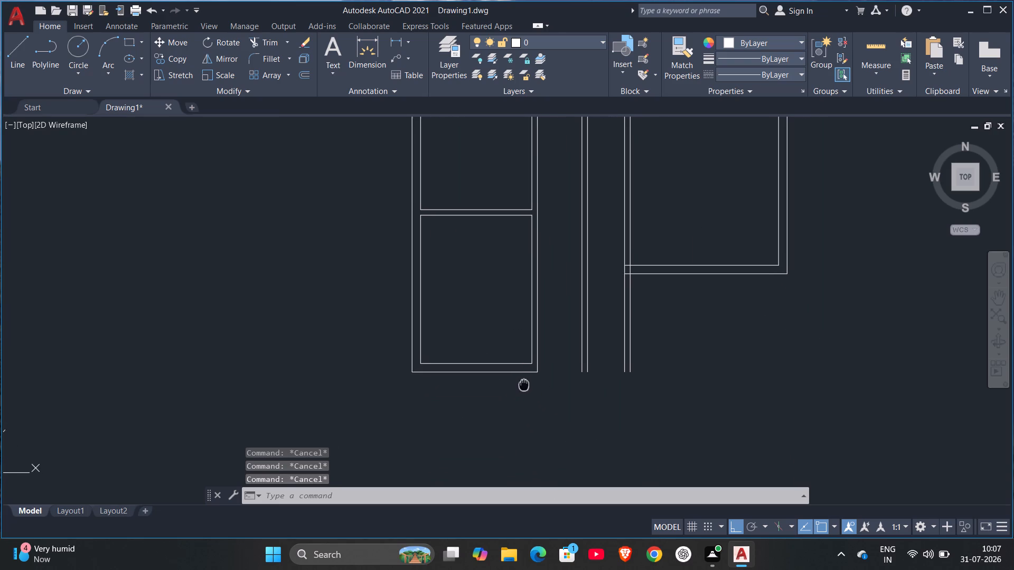
middle_drag(524, 384, 523, 383)
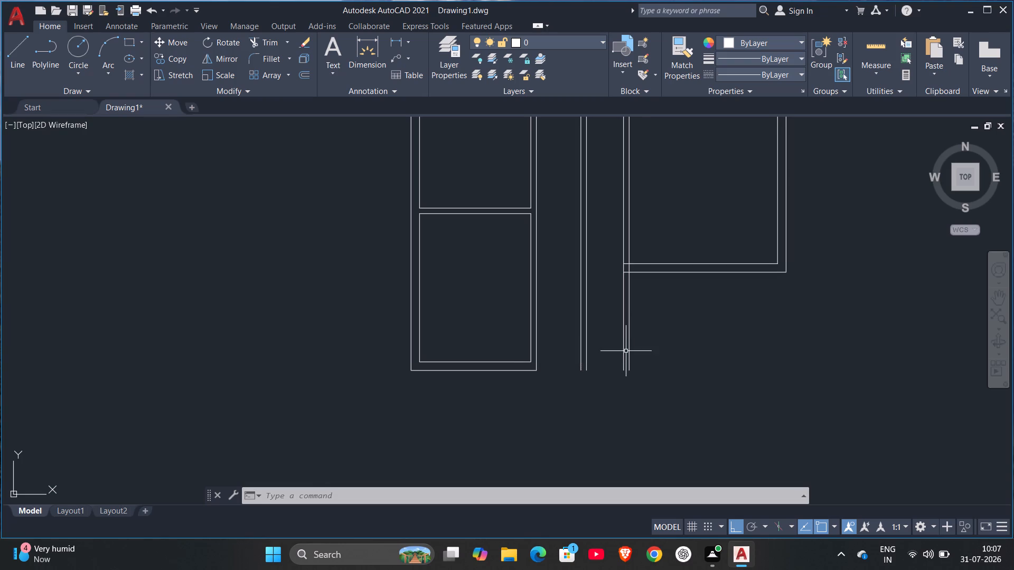
key(Escape)
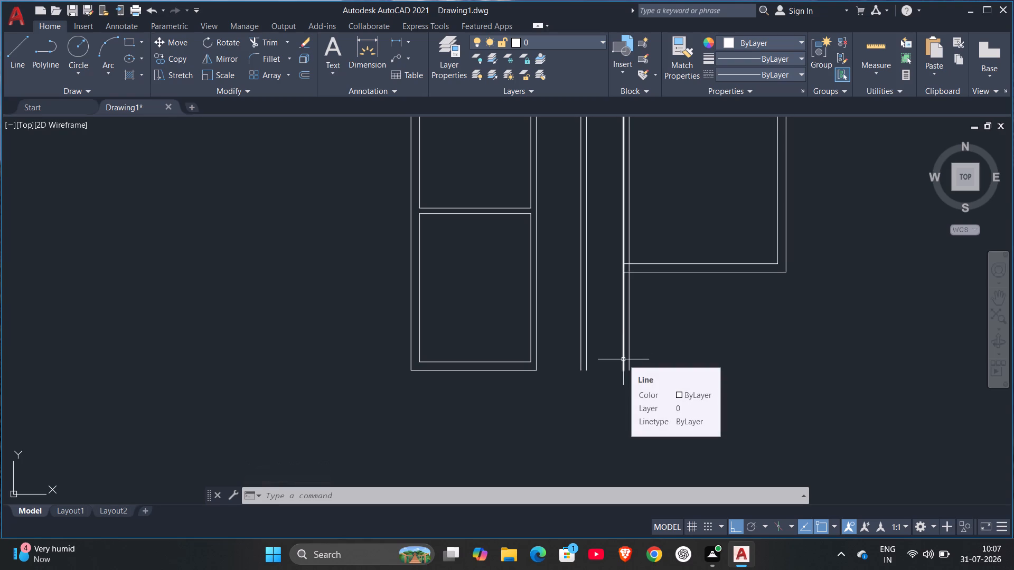
key(l)
key(Return)
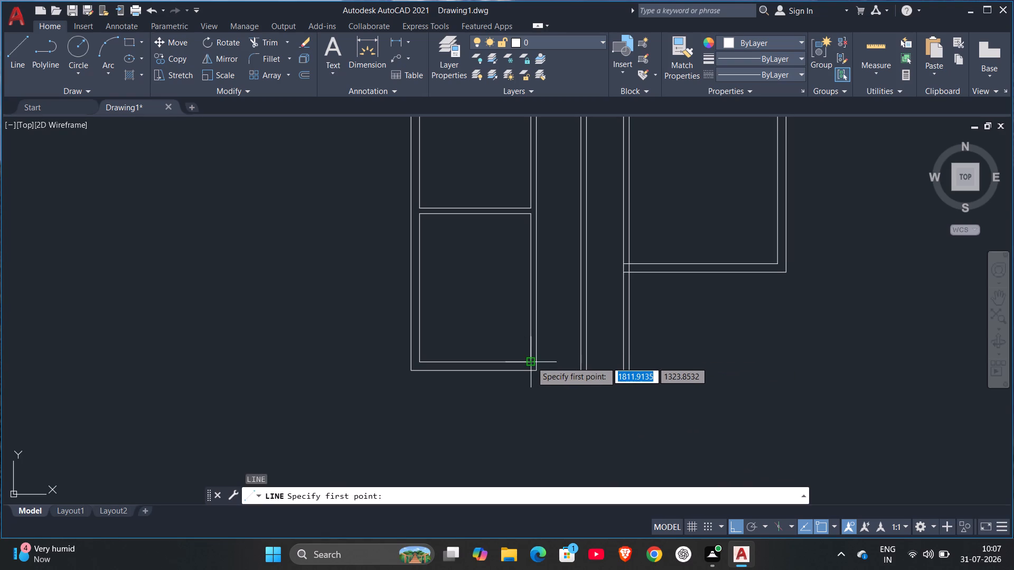
click(531, 362)
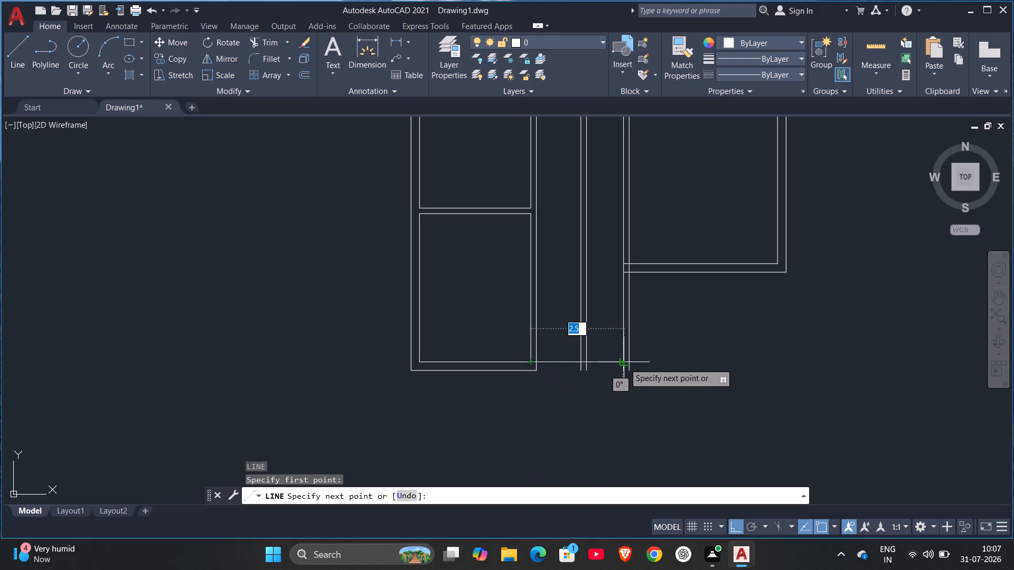
click(624, 363)
key(Escape)
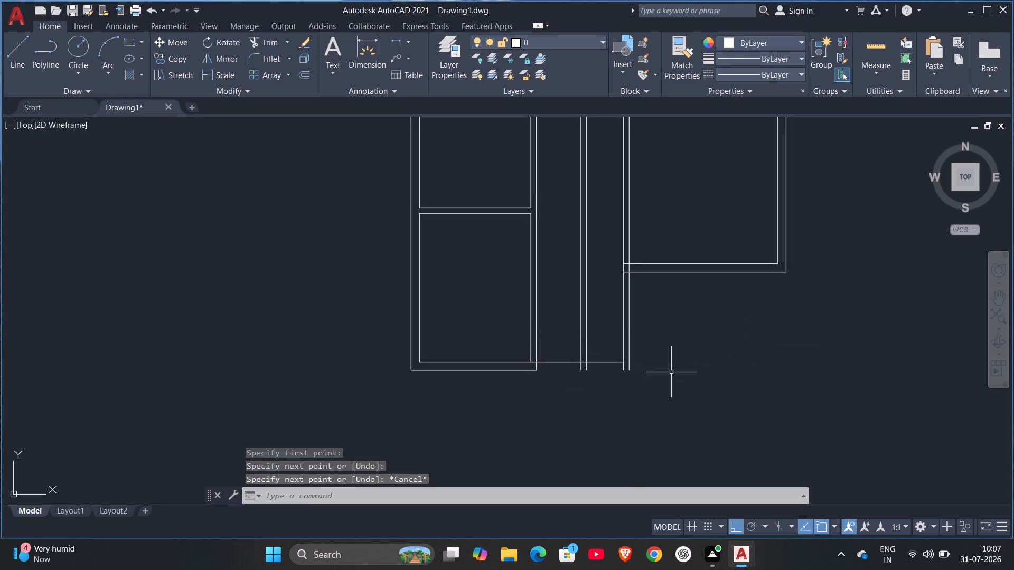
key(Escape)
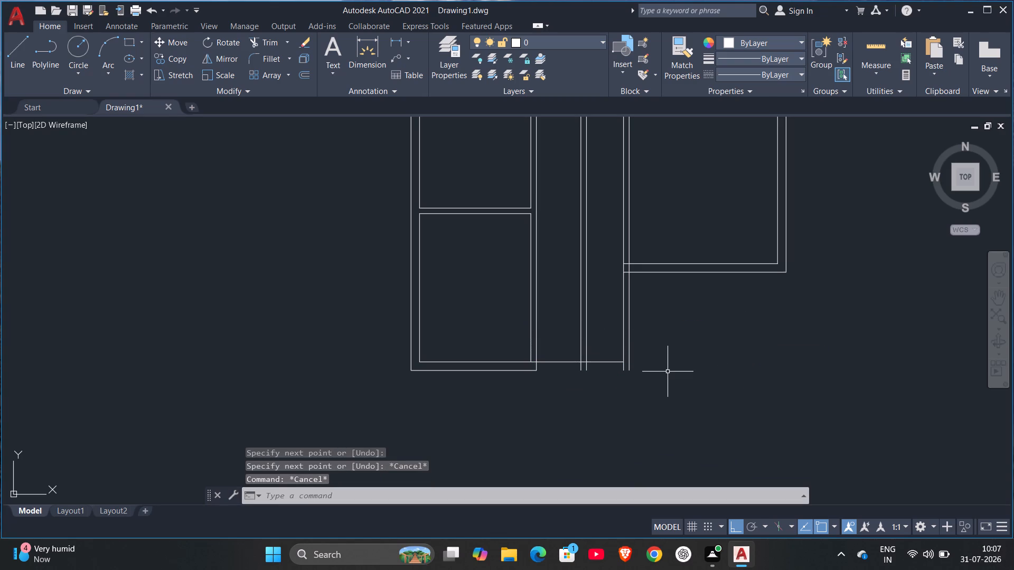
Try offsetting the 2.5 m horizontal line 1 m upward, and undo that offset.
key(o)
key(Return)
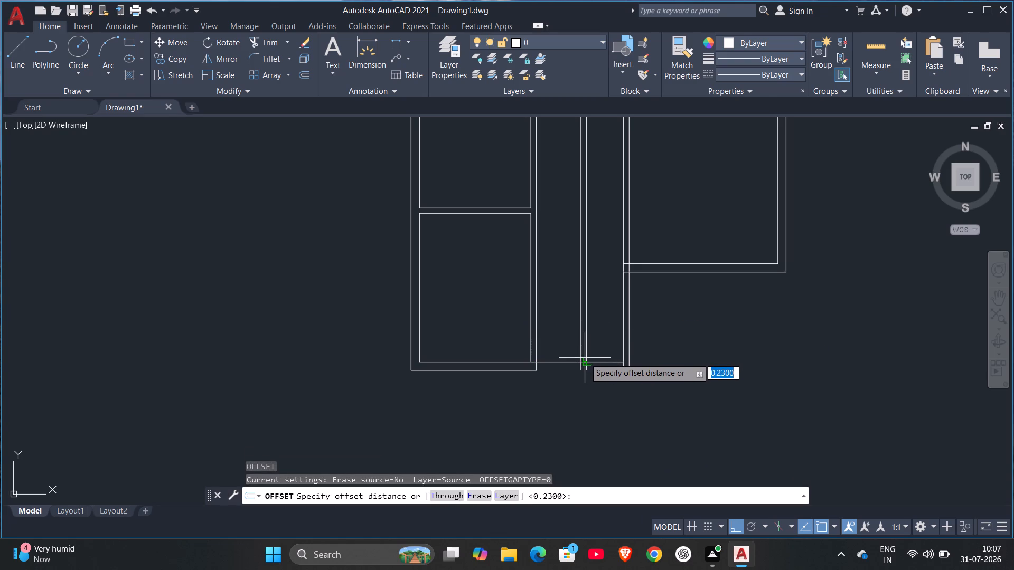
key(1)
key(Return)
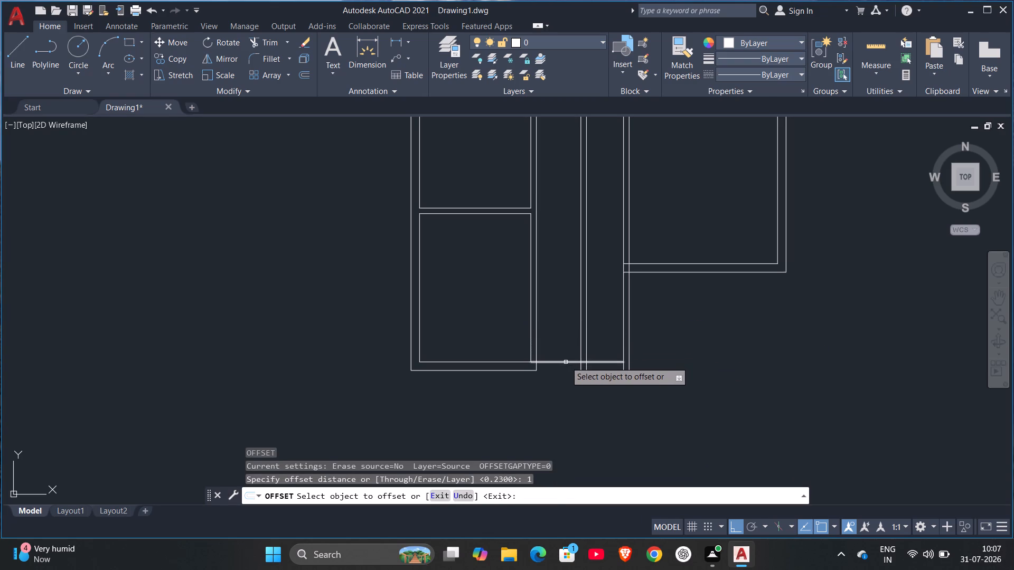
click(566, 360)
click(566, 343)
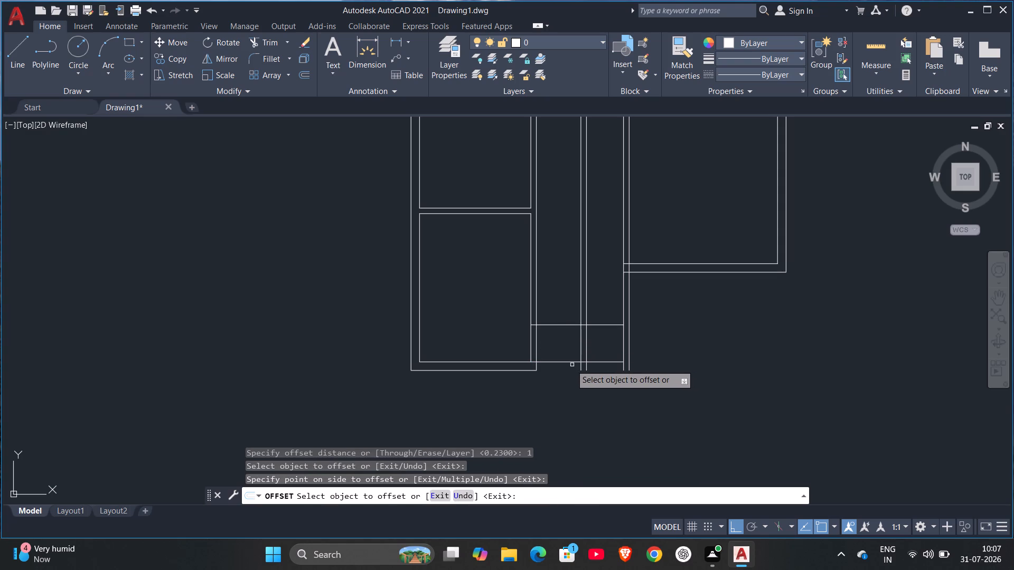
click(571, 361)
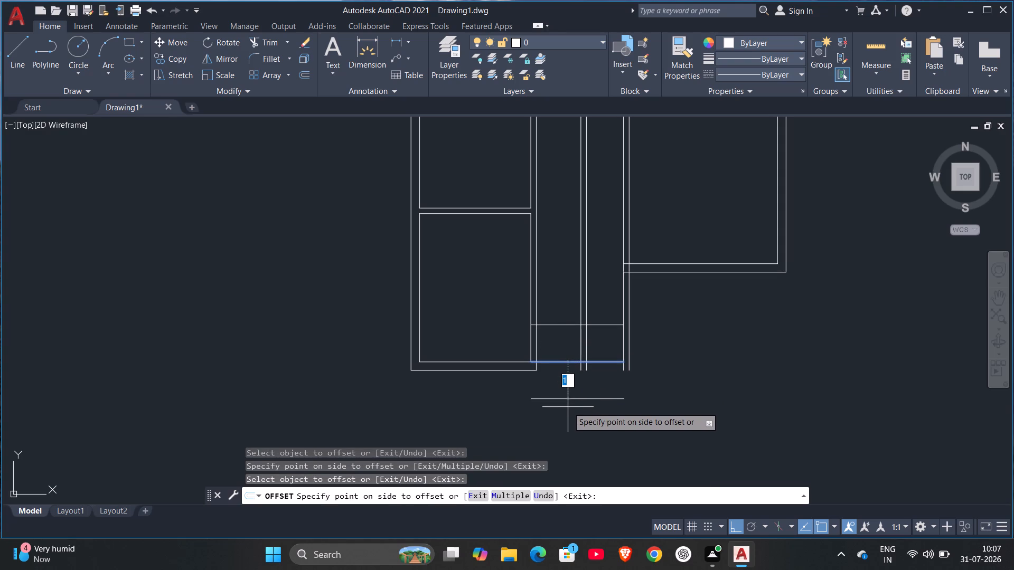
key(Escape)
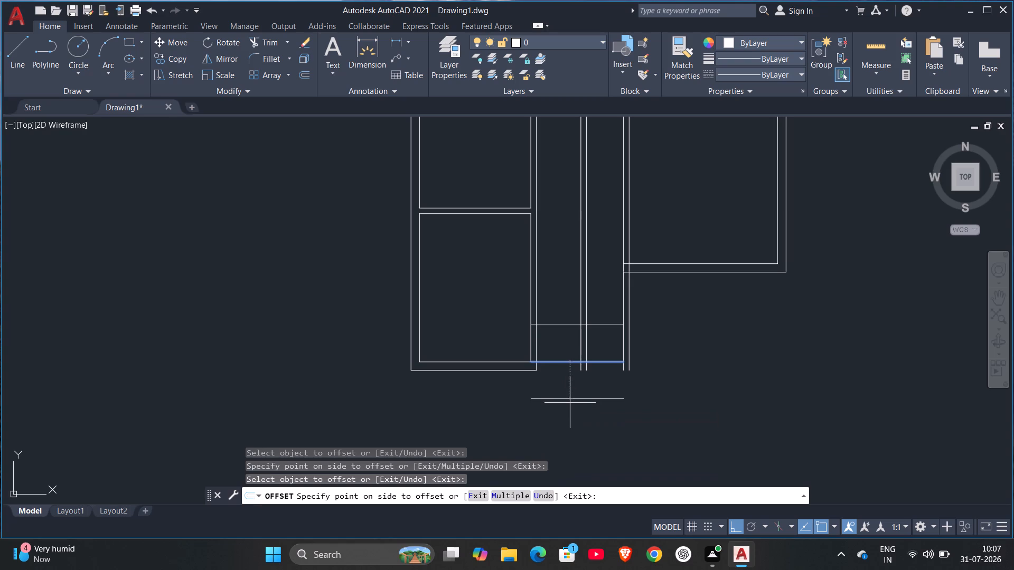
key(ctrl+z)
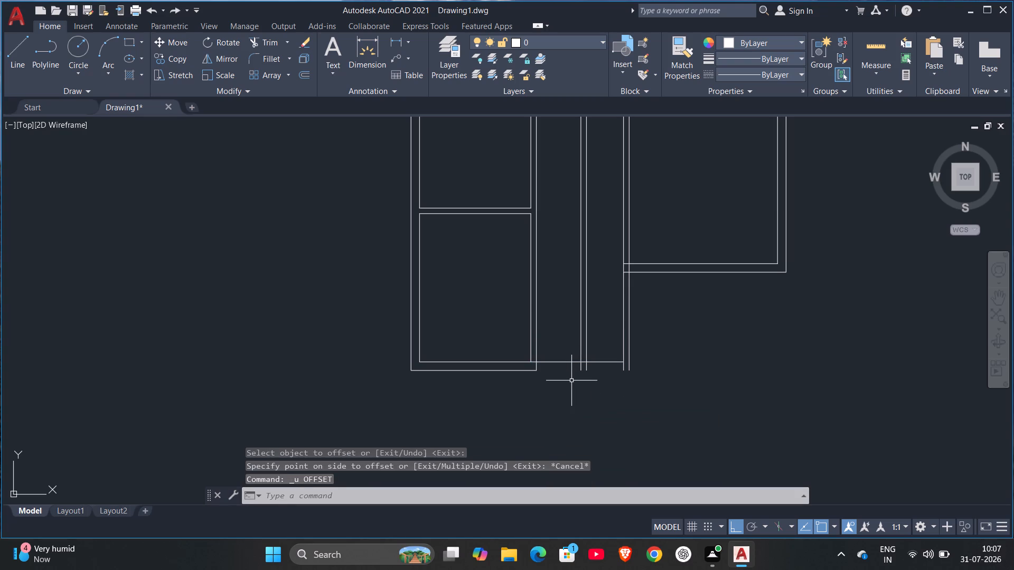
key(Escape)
Offset the 2.5 m horizontal line 1 m downward, below the lower-left room's bottom wall.
key(o)
key(Return)
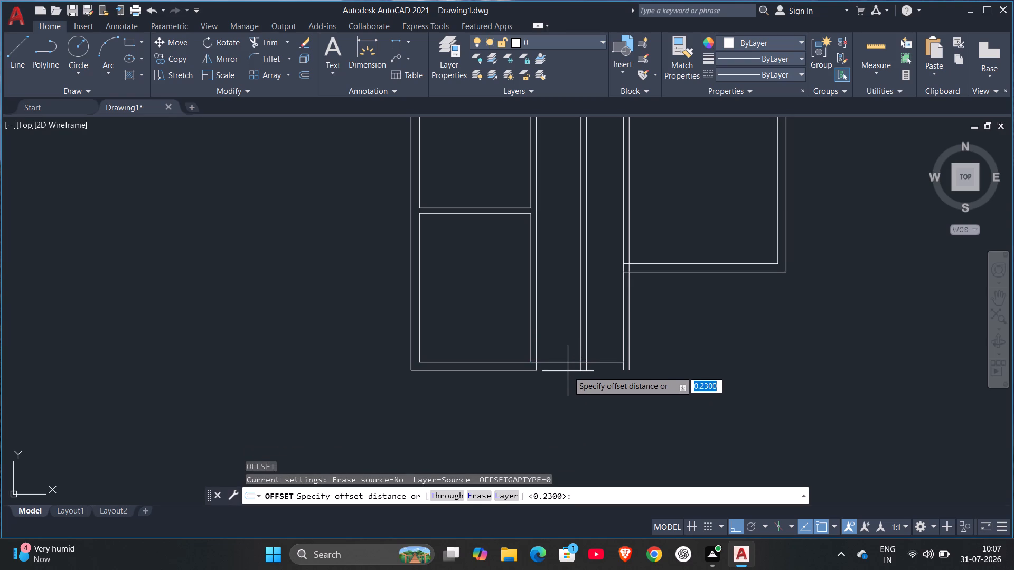
key(1)
key(Return)
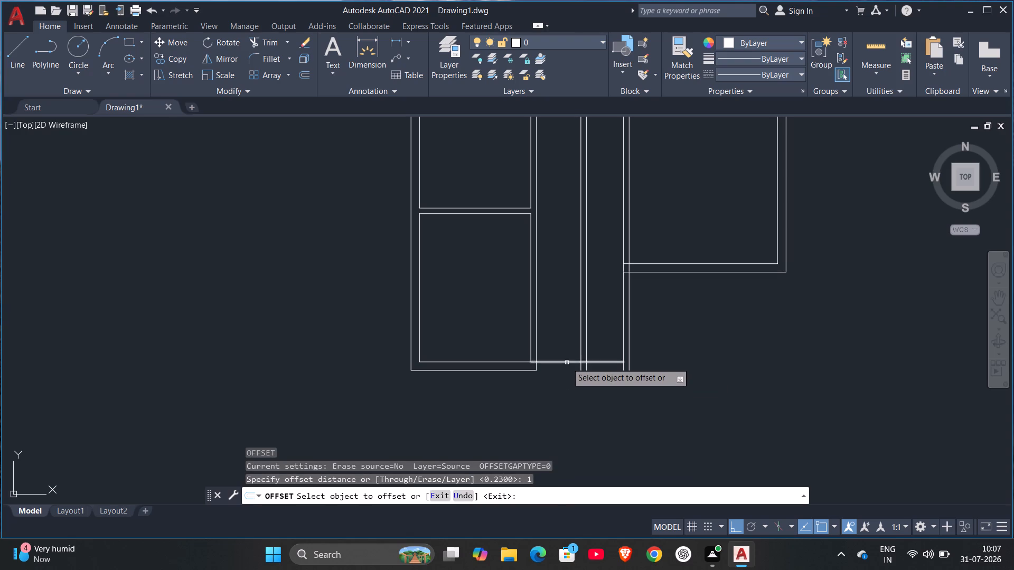
click(567, 363)
click(575, 422)
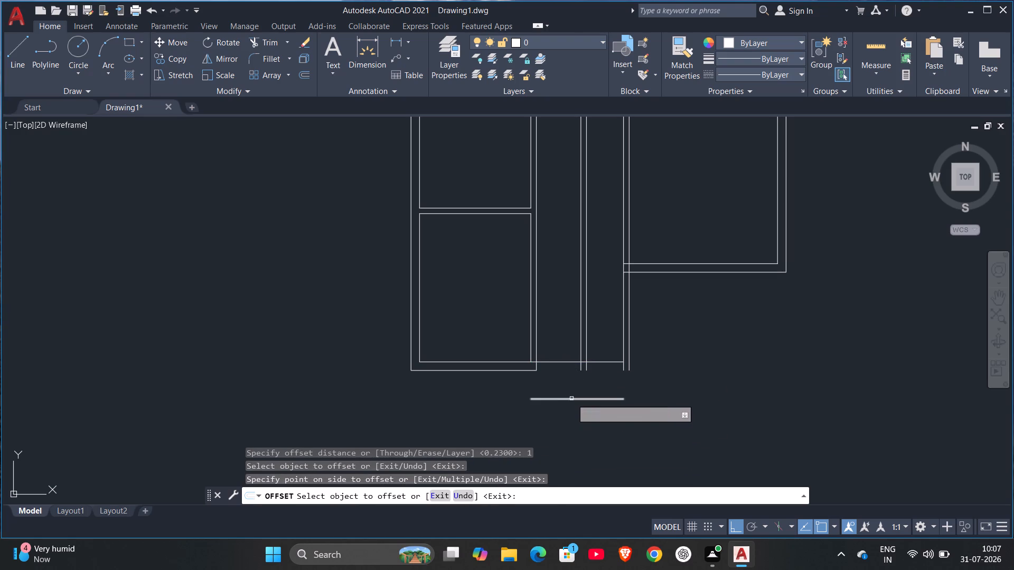
Offset the new lower horizontal line 0.23 m downward to give the bottom wall its thickness.
drag(574, 398, 576, 406)
key(period)
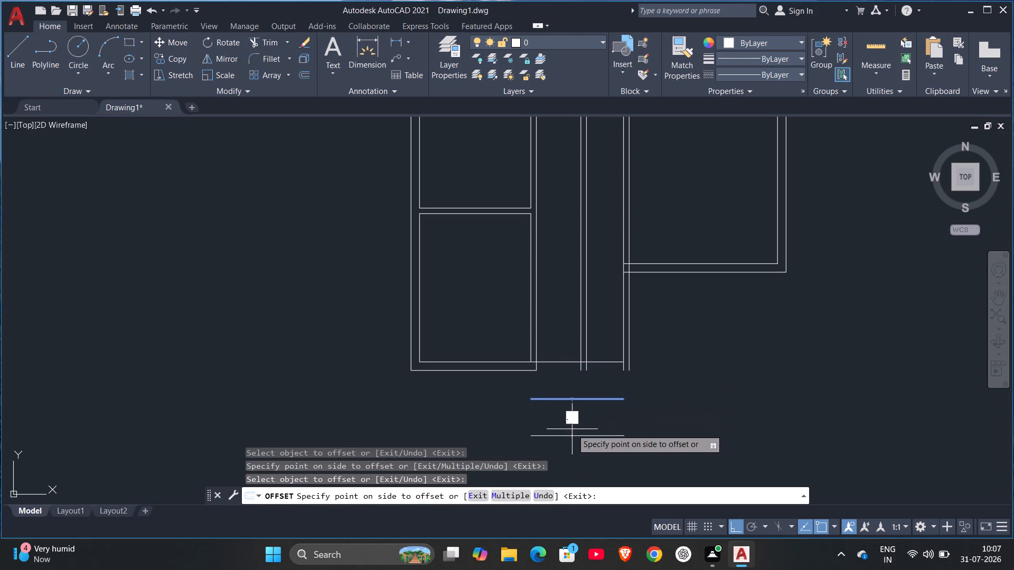
key(2)
key(3)
key(Return)
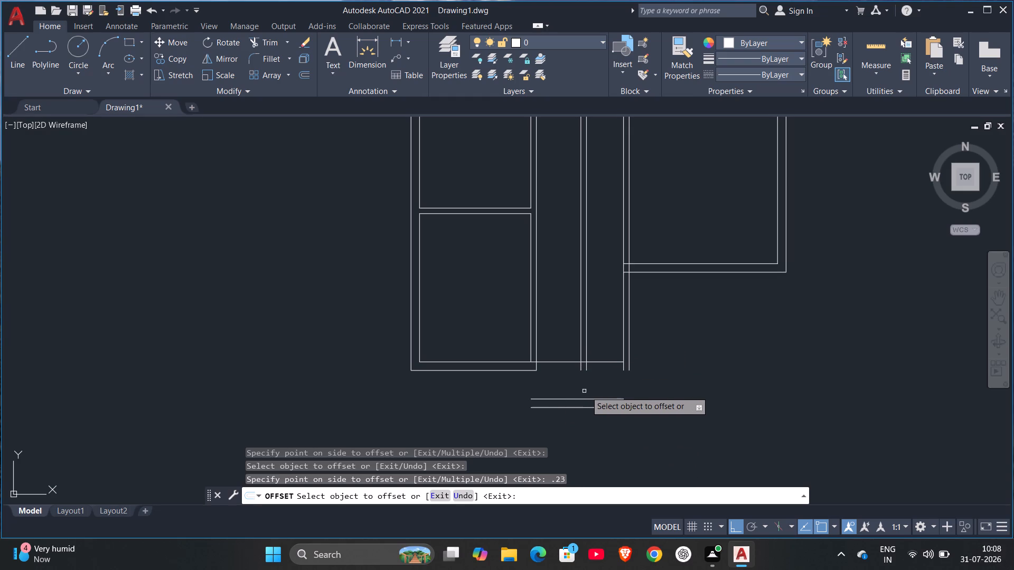
key(Escape)
Fillet the right line of the lower-left room's right wall with the new bottom wall's upper line to form a square inner corner.
key(f)
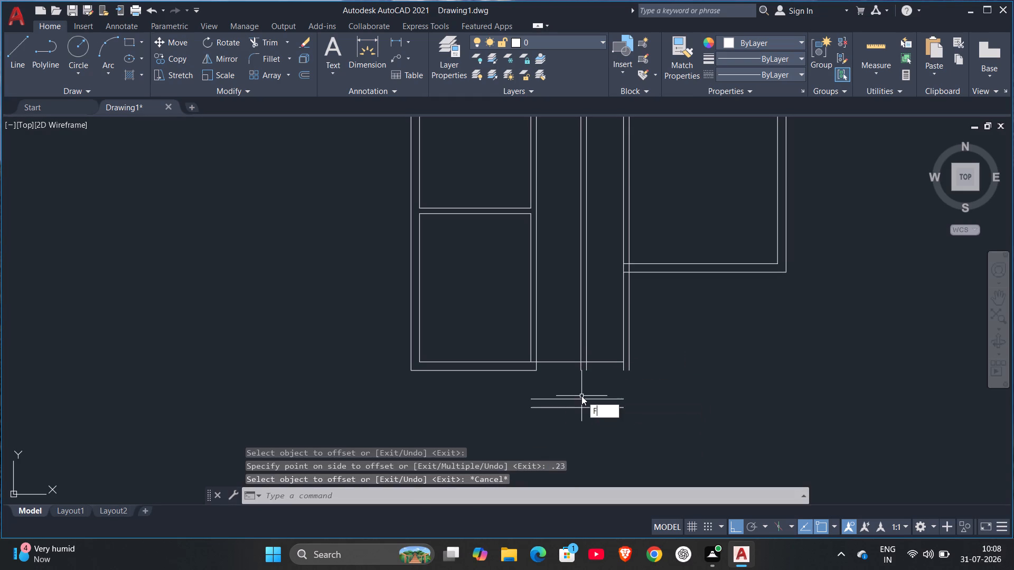
key(Return)
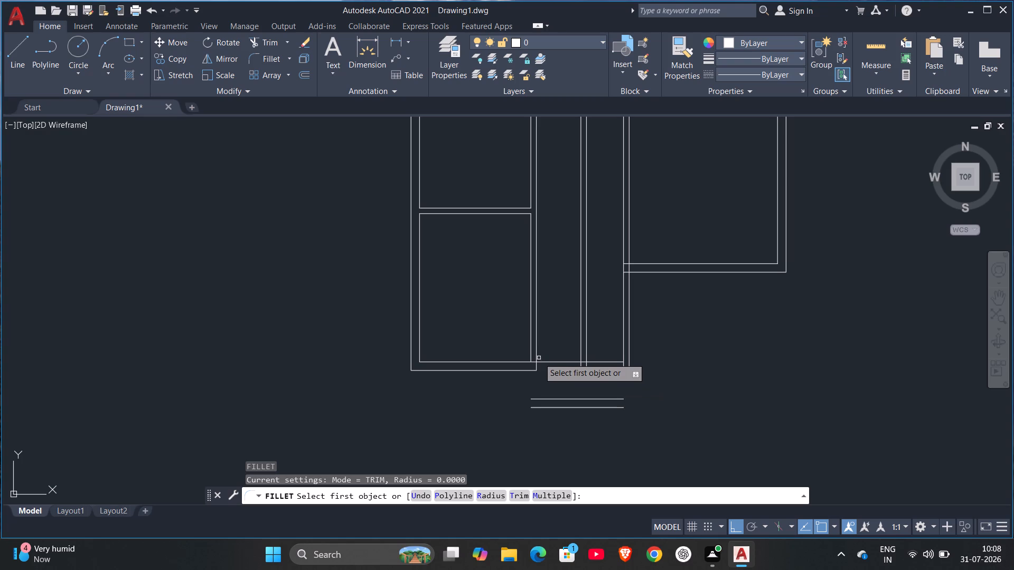
click(537, 354)
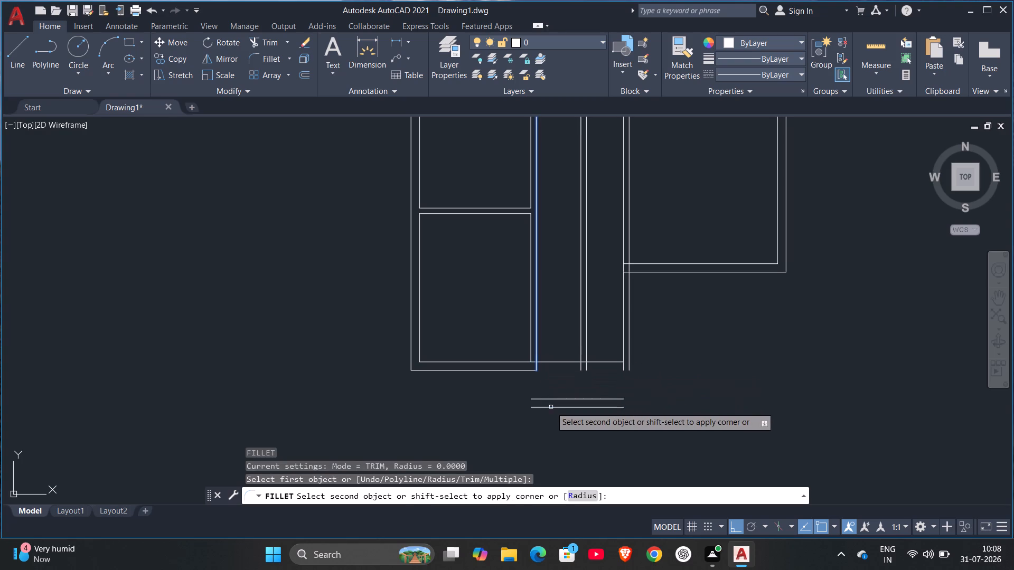
click(552, 398)
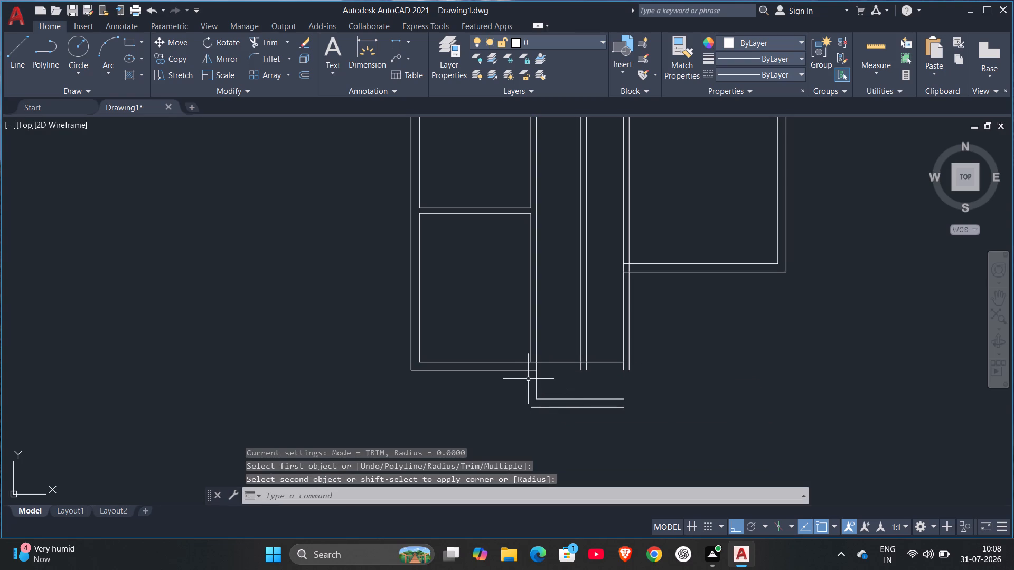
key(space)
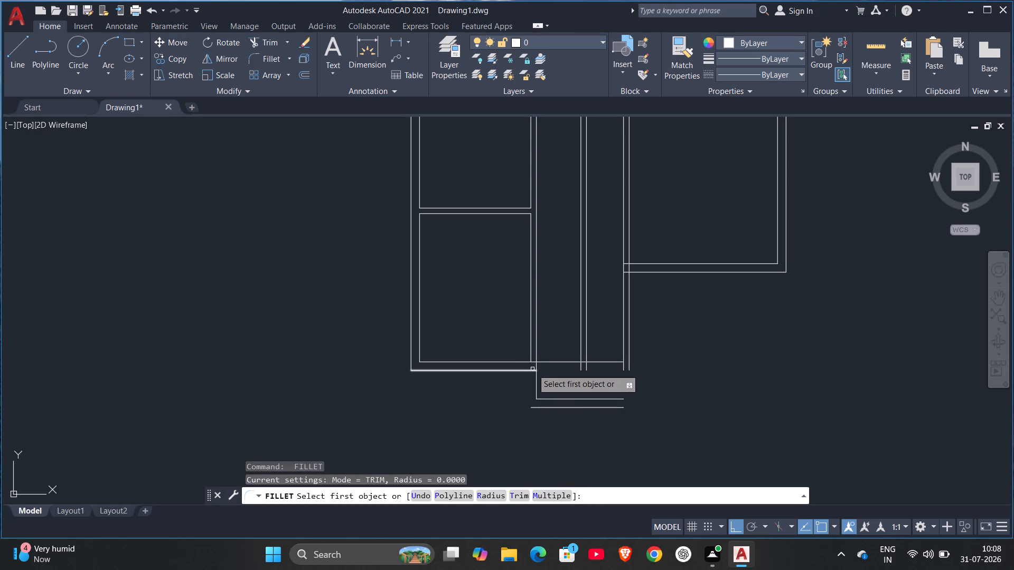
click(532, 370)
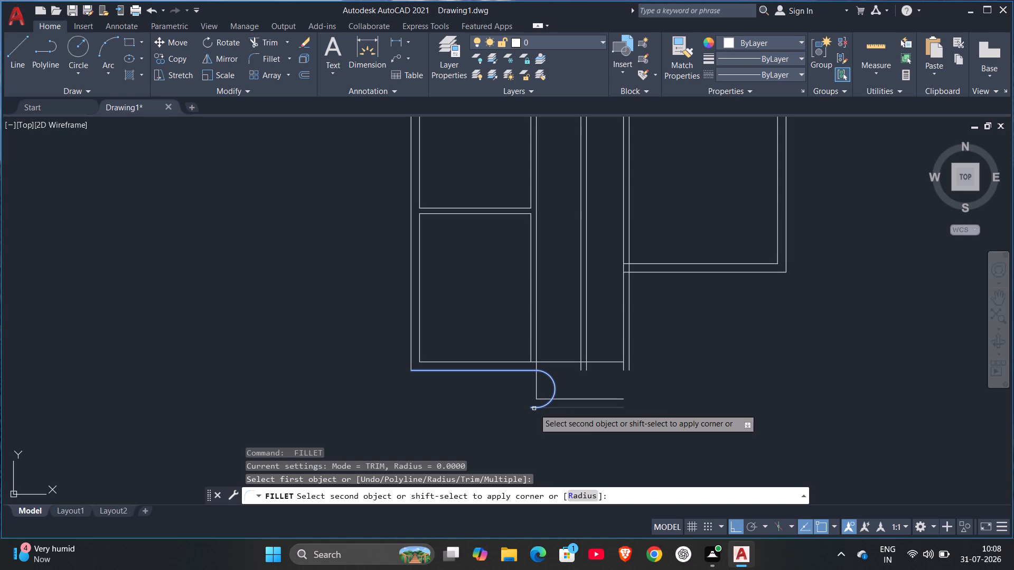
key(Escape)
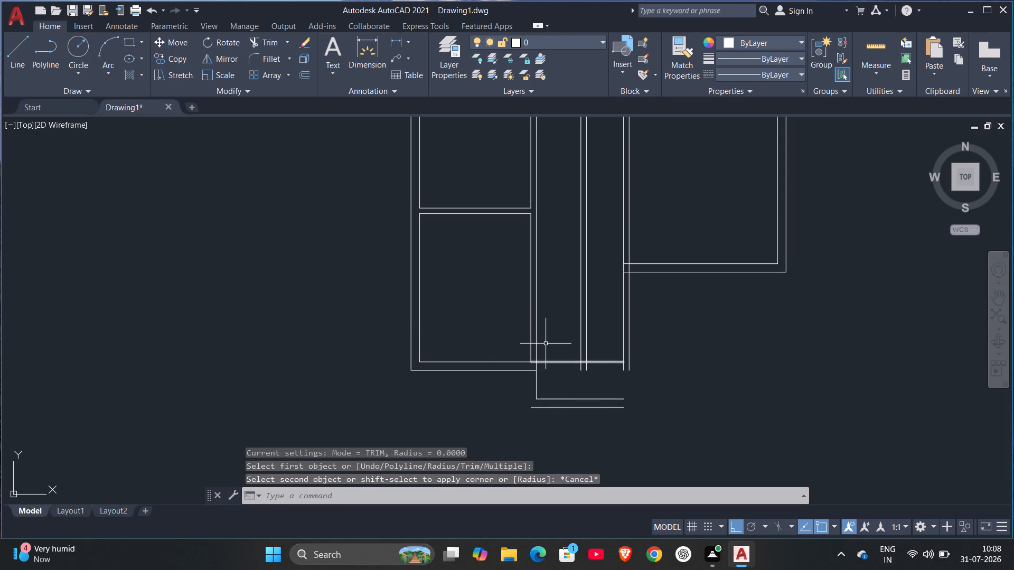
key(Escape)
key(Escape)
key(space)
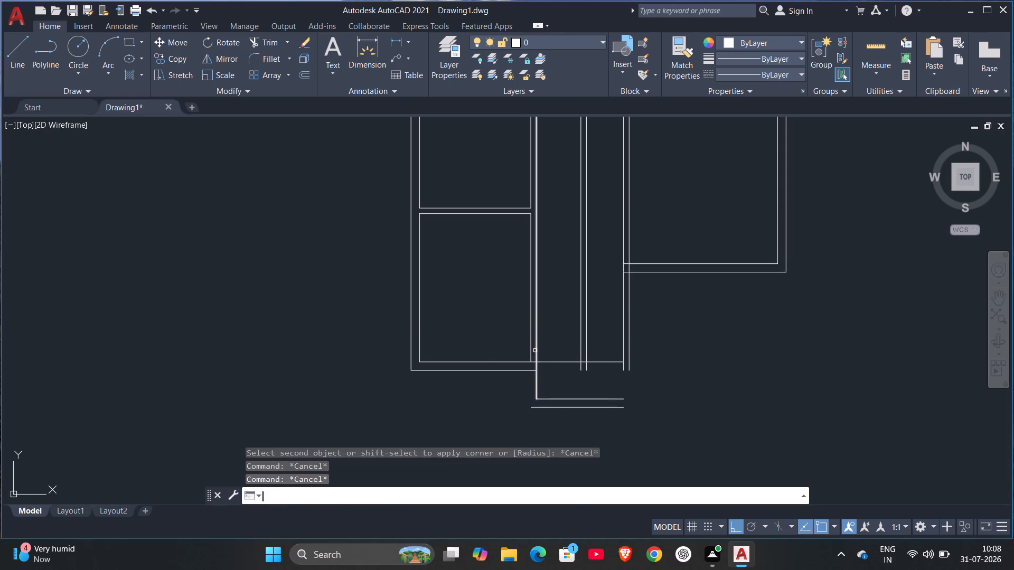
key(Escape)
Fillet the left line of the lower-left room's right wall with the new bottom wall's lower line to form a square outer corner.
key(f)
key(Return)
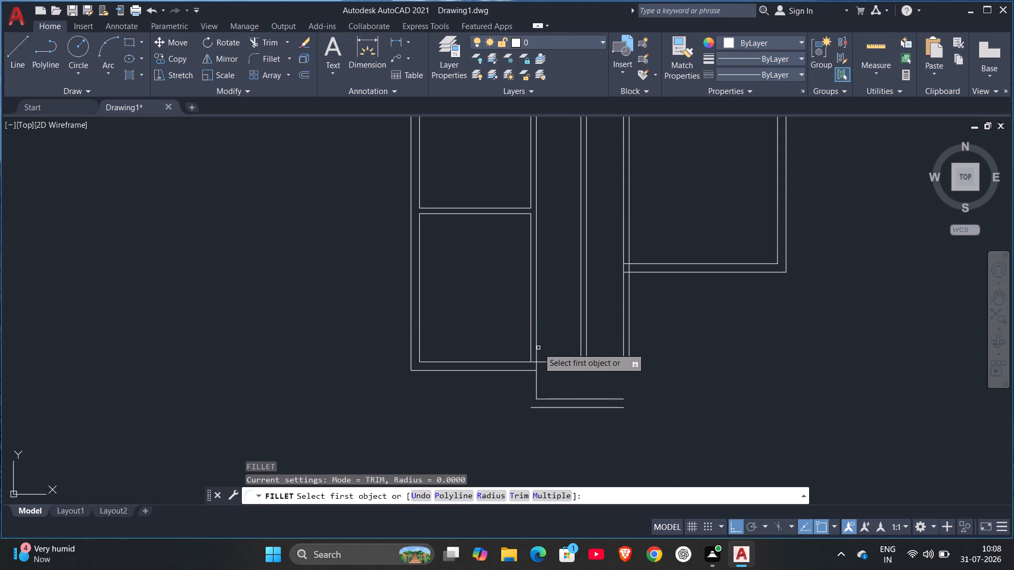
click(531, 346)
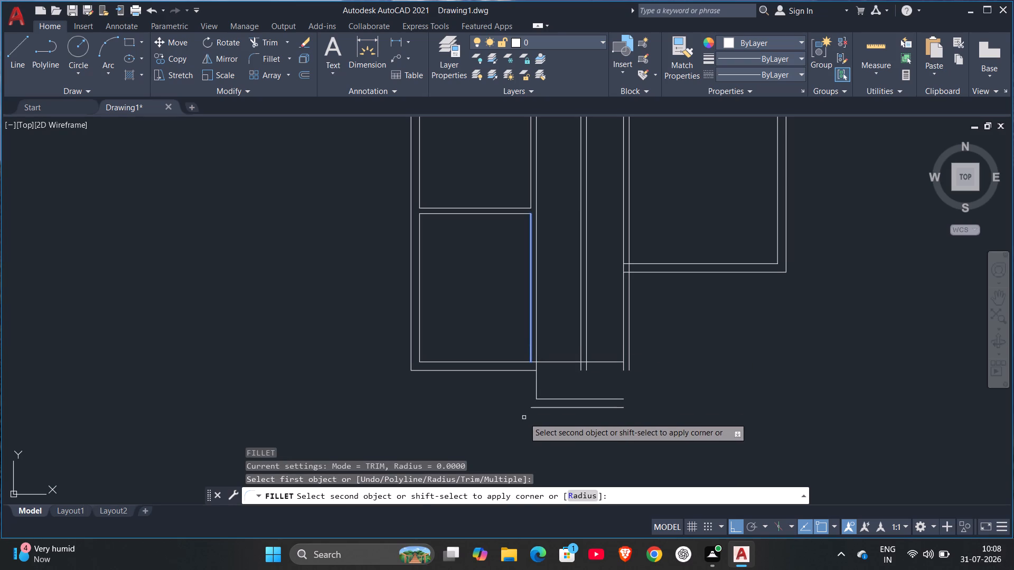
click(541, 404)
click(541, 406)
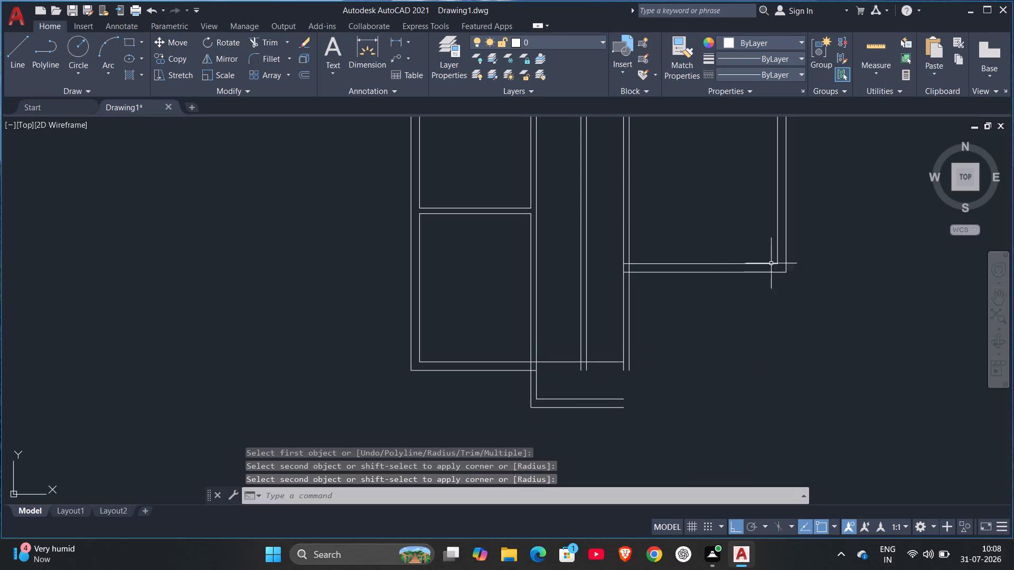
key(Escape)
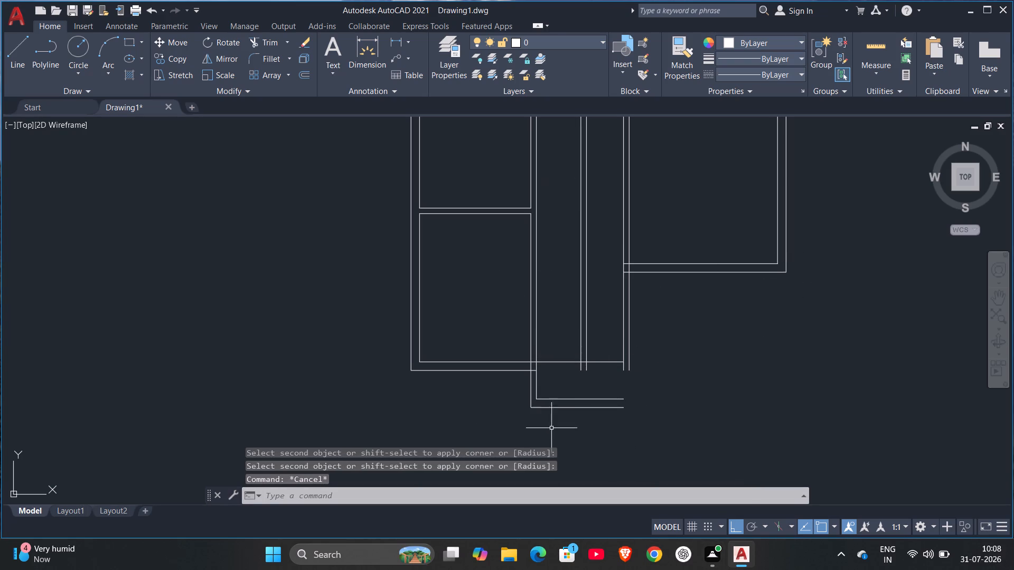
drag(633, 401, 634, 446)
key(Escape)
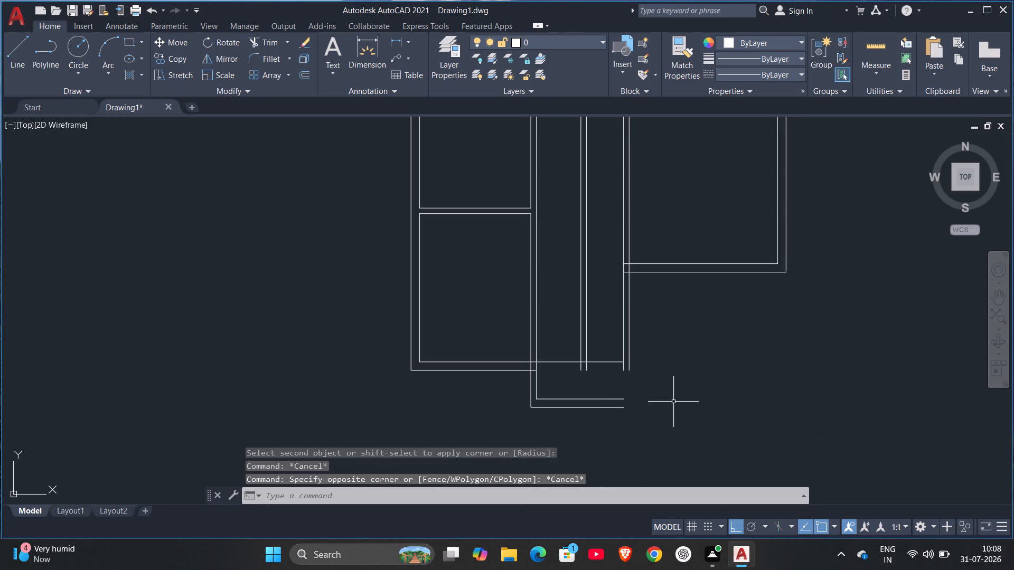
Fillet the left line of the right room's left wall with the new bottom wall's upper line to form a square inner corner.
key(f)
key(Return)
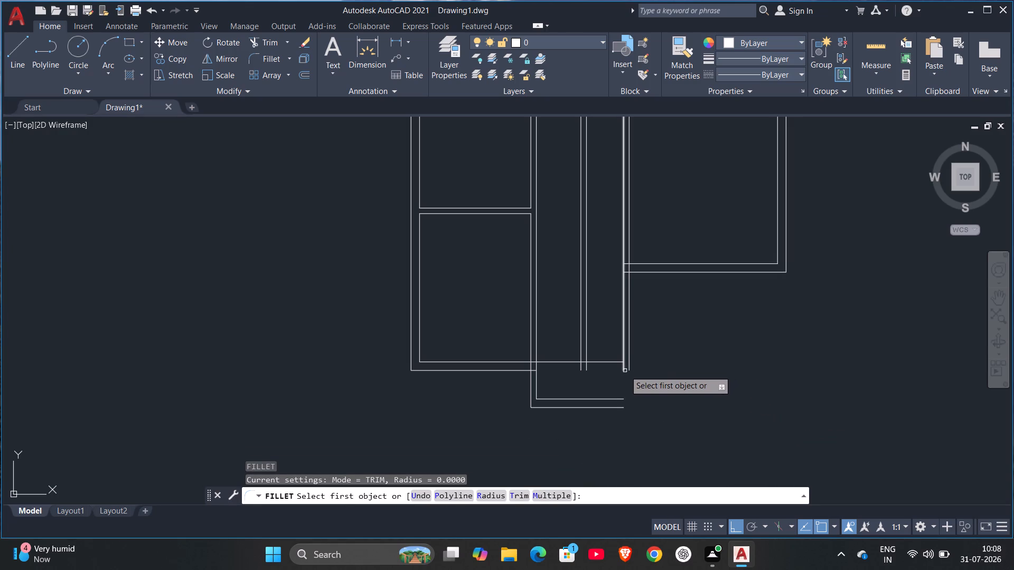
click(625, 370)
click(617, 400)
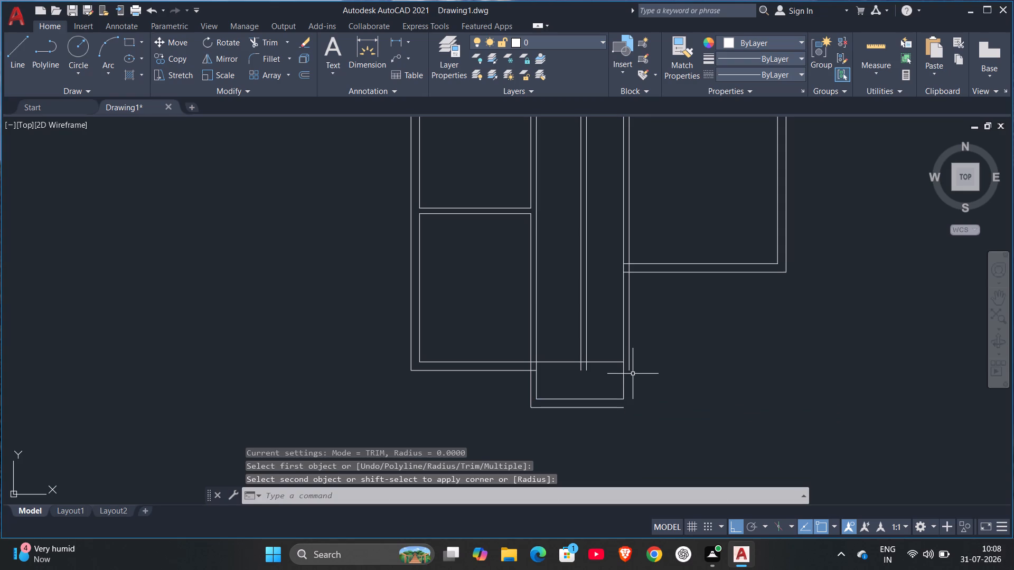
Fillet the right line of the right room's left wall with the new bottom wall's lower line to form a square outer corner.
key(space)
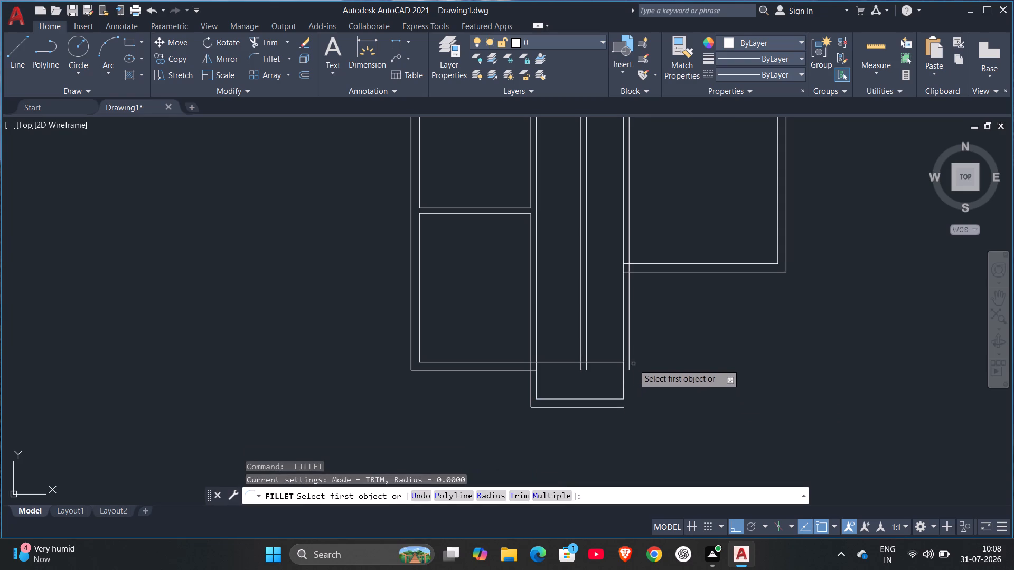
click(631, 365)
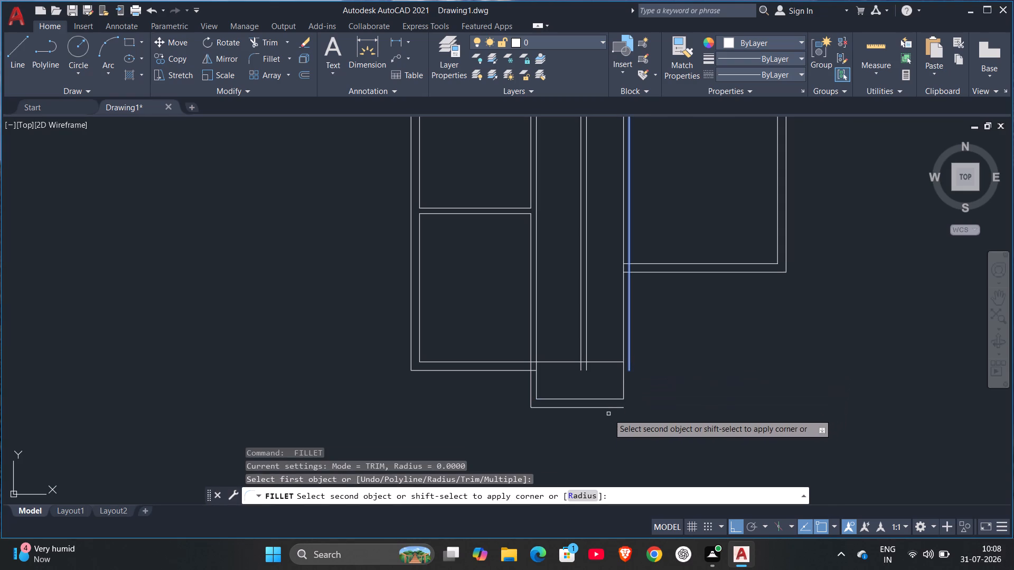
click(607, 408)
key(Escape)
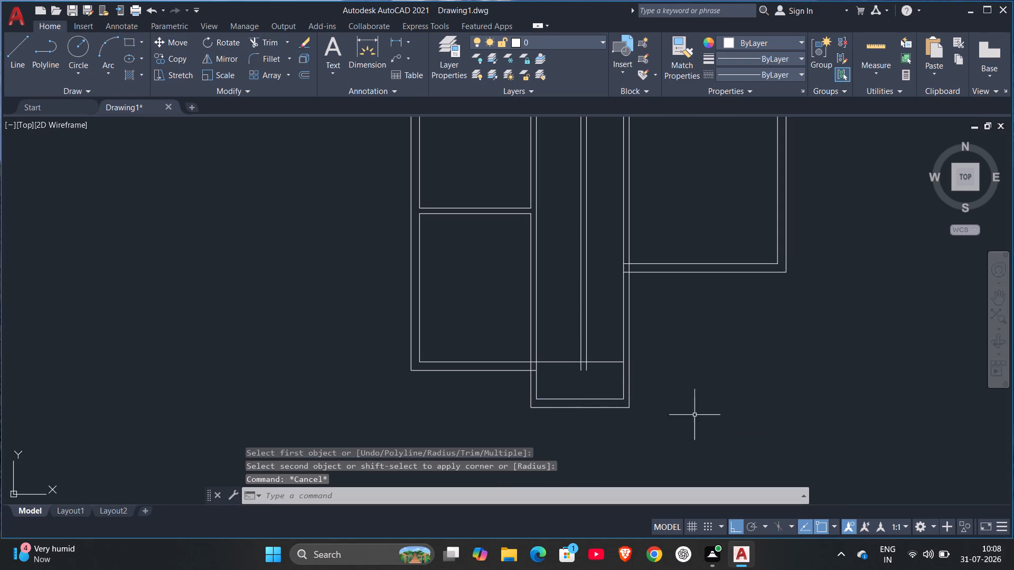
Trim the central wall's two ends below the 2.5 m line and the lower-left room's outer bottom line inside its right wall.
scroll(598, 391, up, 1)
scroll(599, 392, down, 2)
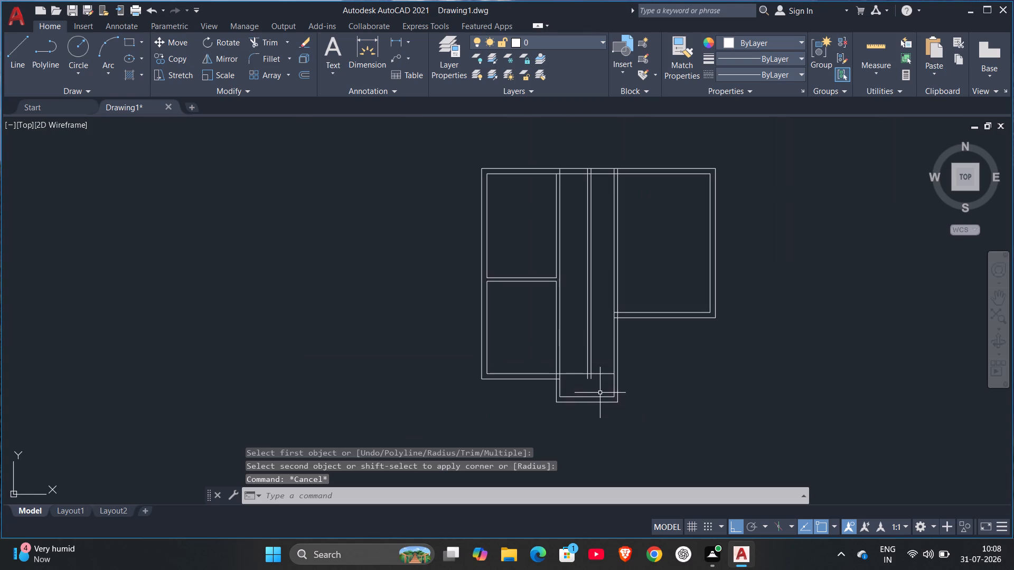
scroll(652, 396, up, 2)
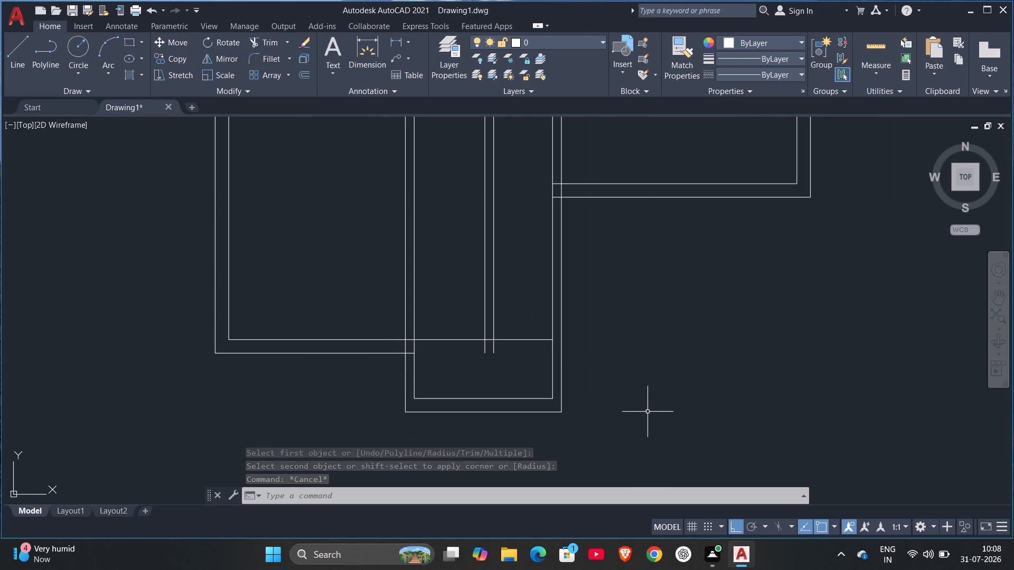
key(Escape)
text(TR)
key(Return)
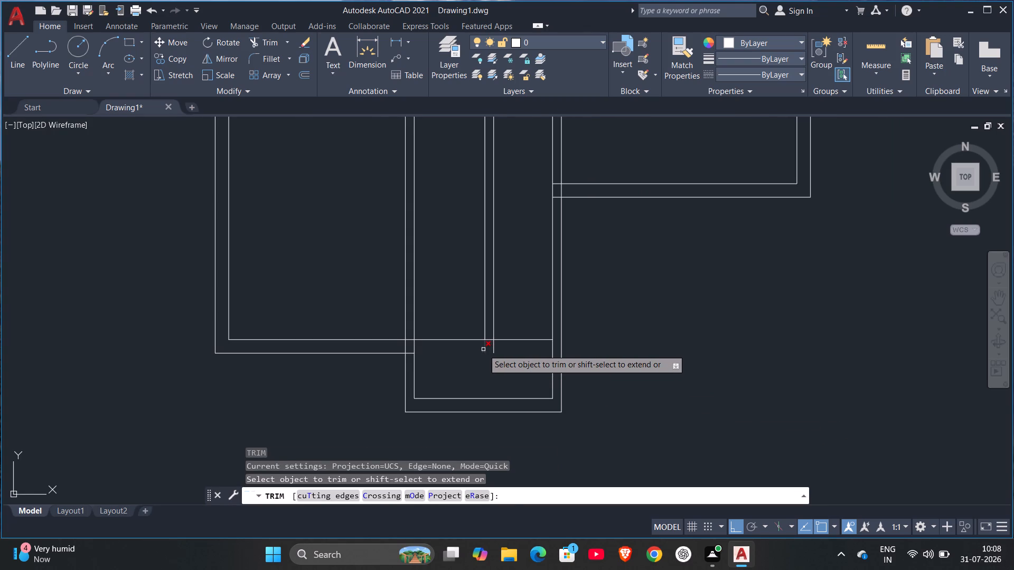
double_click(483, 349)
click(495, 349)
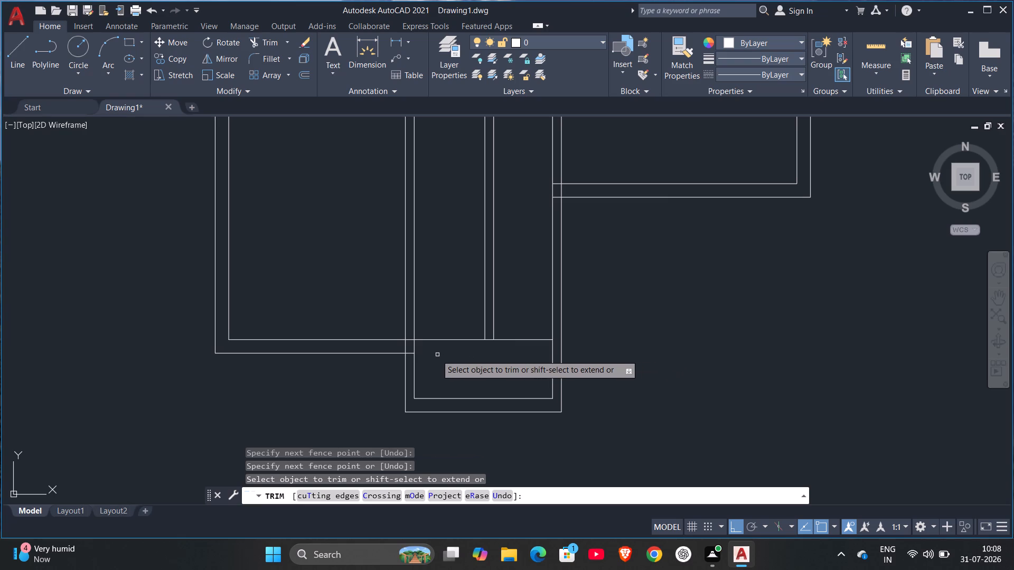
click(410, 353)
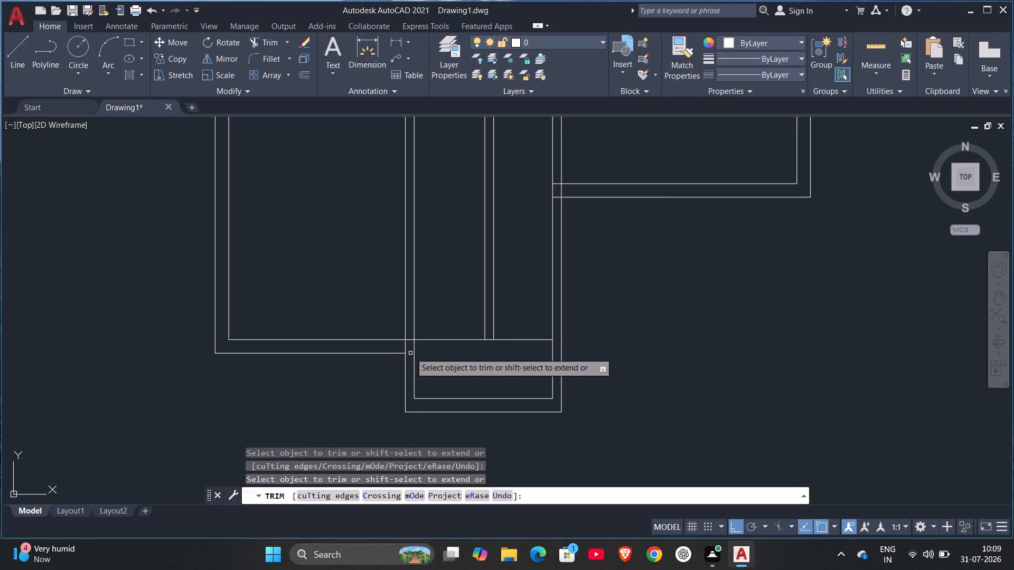
key(Escape)
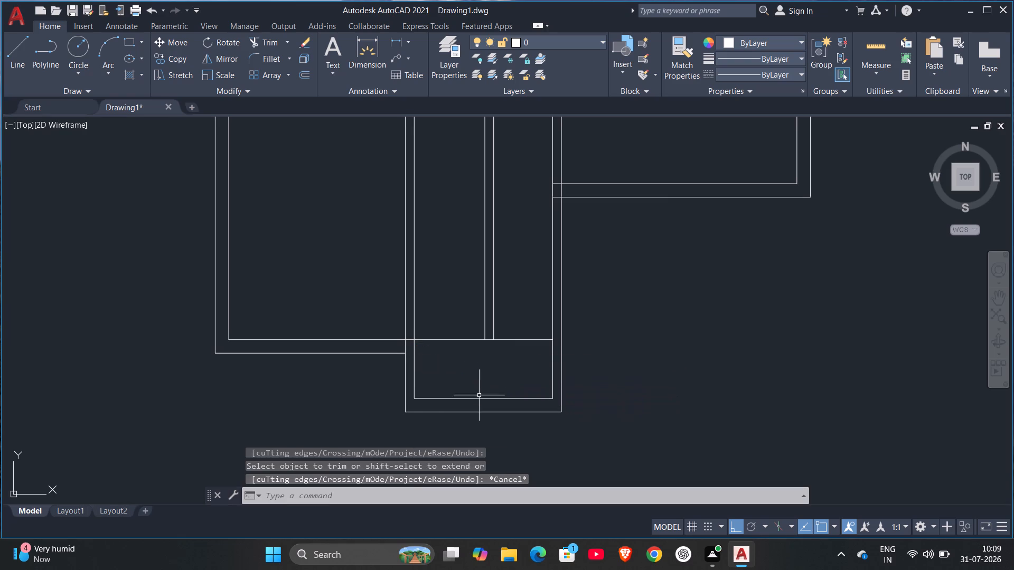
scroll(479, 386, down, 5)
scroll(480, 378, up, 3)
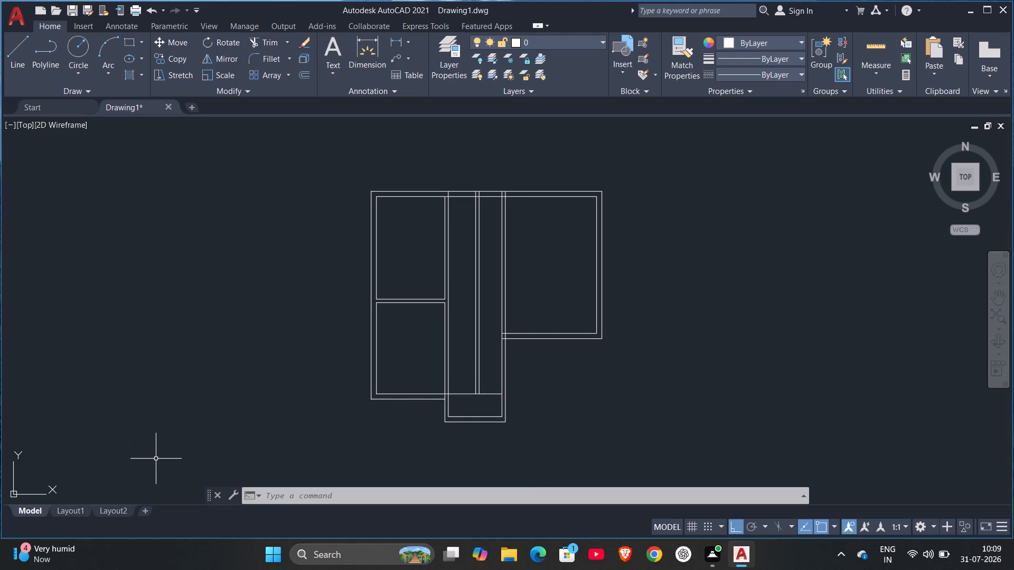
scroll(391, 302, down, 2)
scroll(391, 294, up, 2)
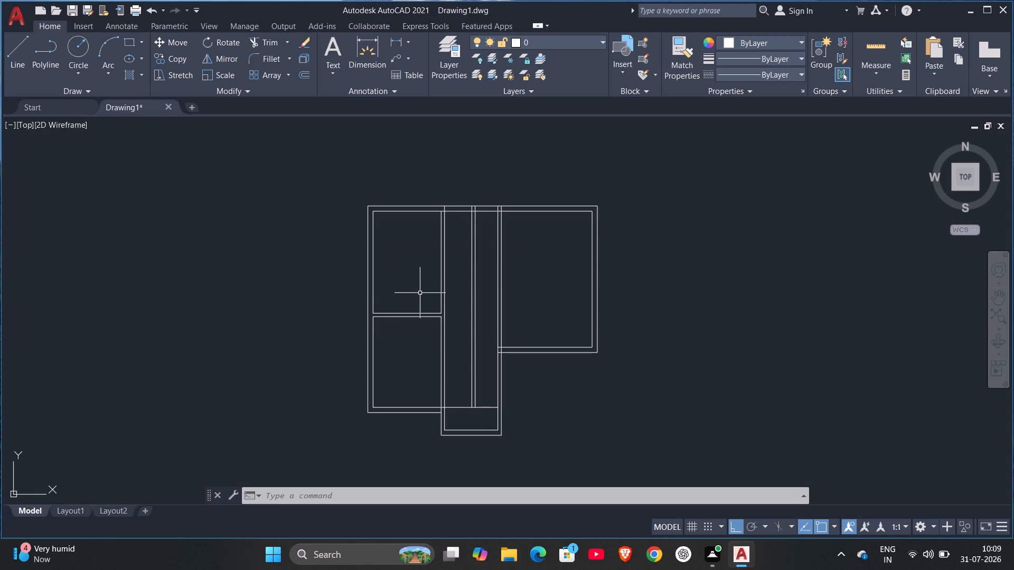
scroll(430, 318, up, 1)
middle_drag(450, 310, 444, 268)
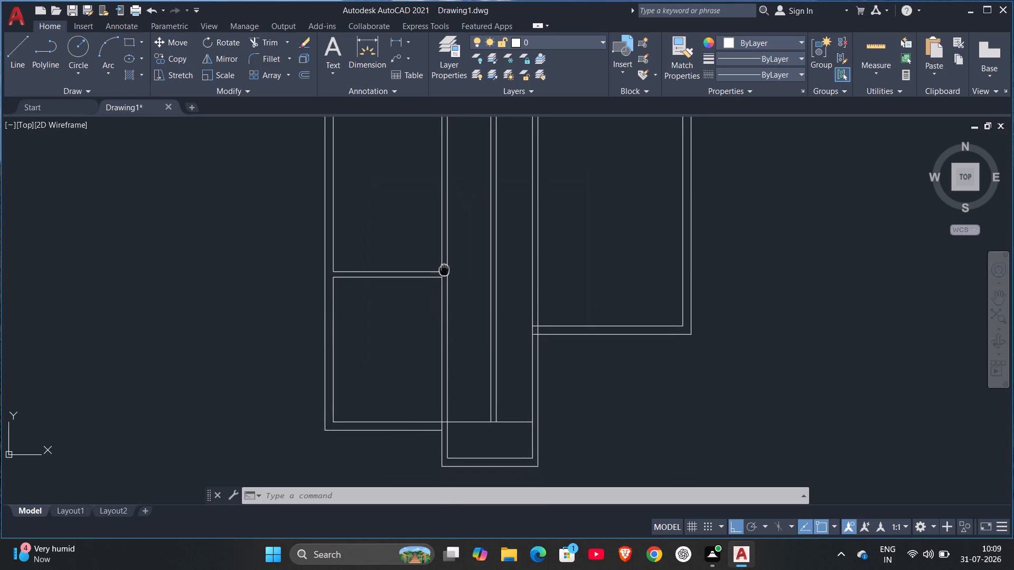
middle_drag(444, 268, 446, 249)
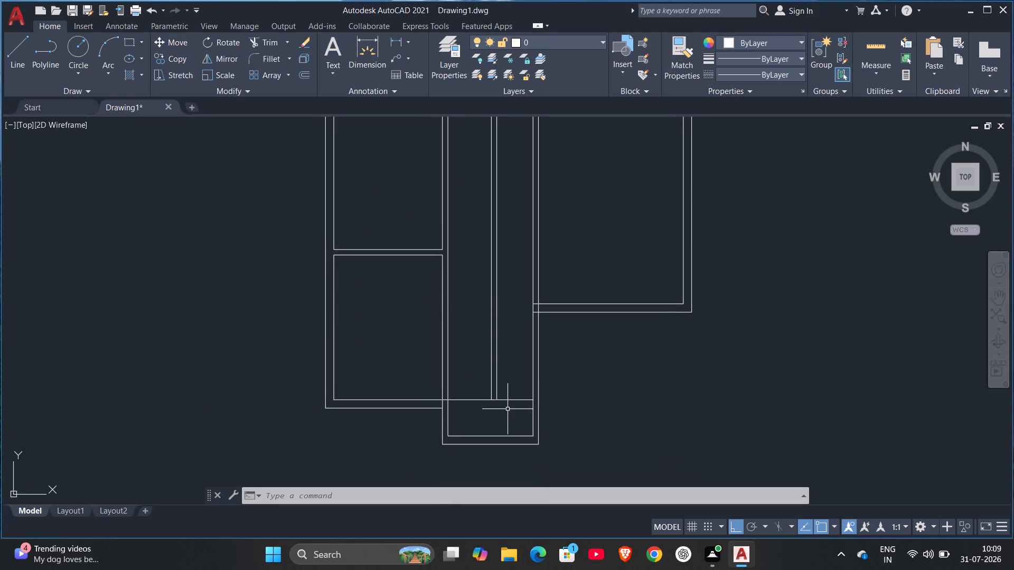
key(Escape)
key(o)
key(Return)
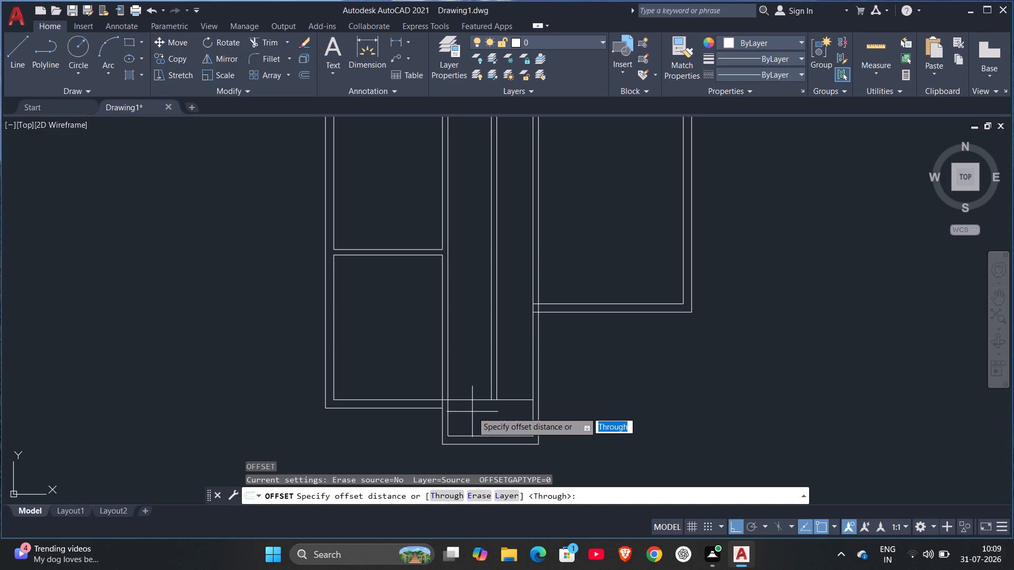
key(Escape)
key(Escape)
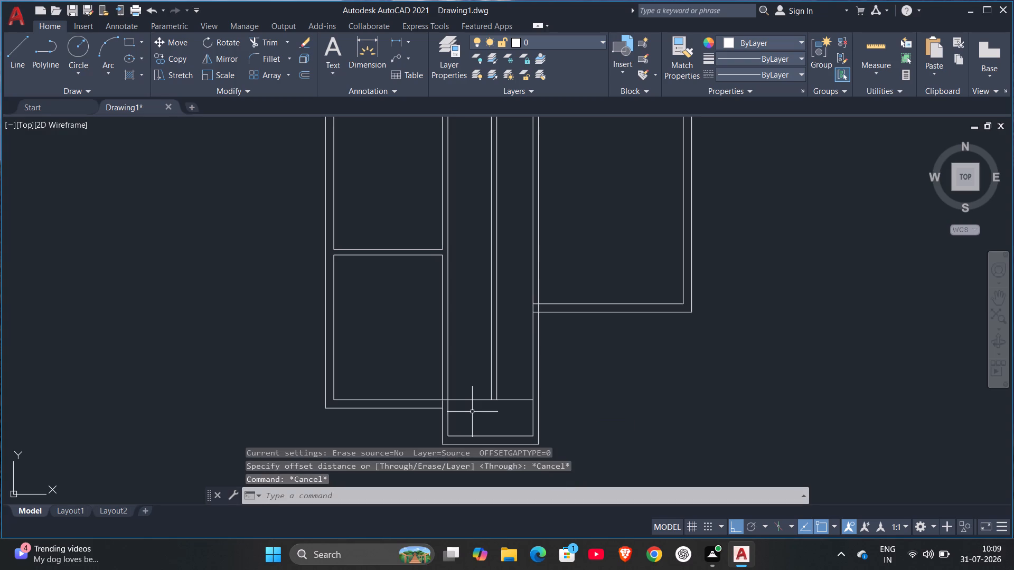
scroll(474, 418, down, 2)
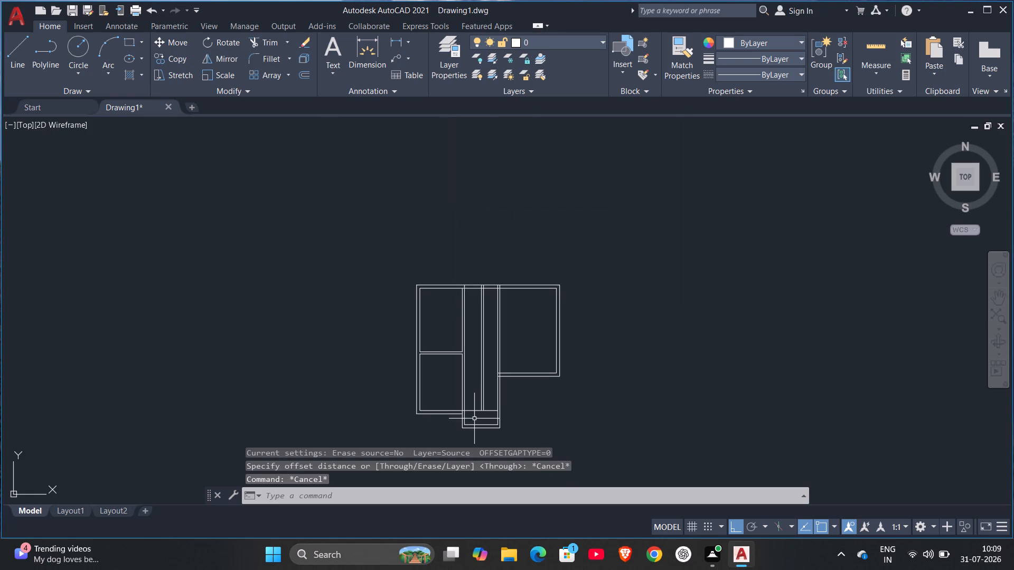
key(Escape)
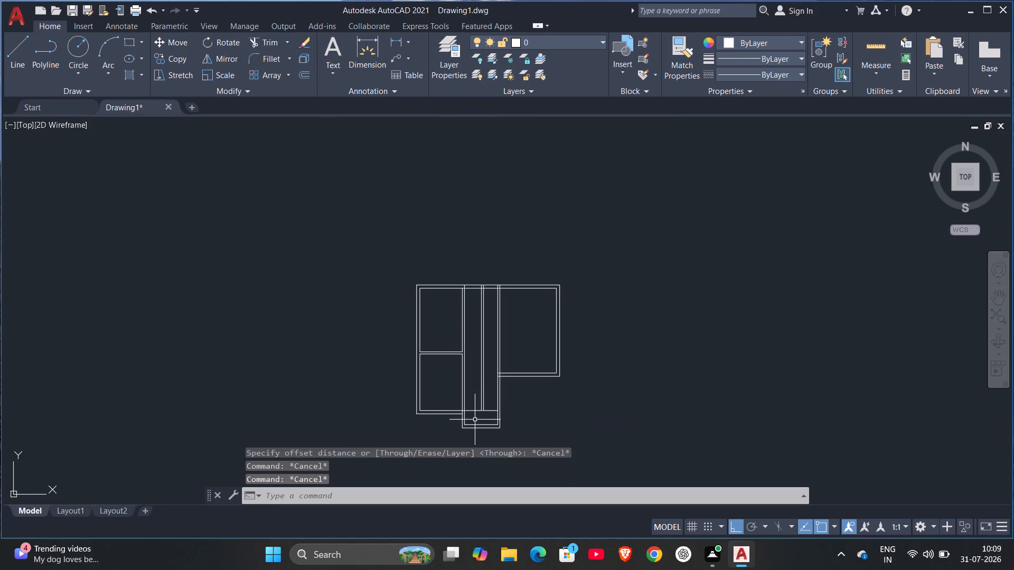
Offset the left line of the right room's left wall 0.23 m to the right.
key(o)
key(Return)
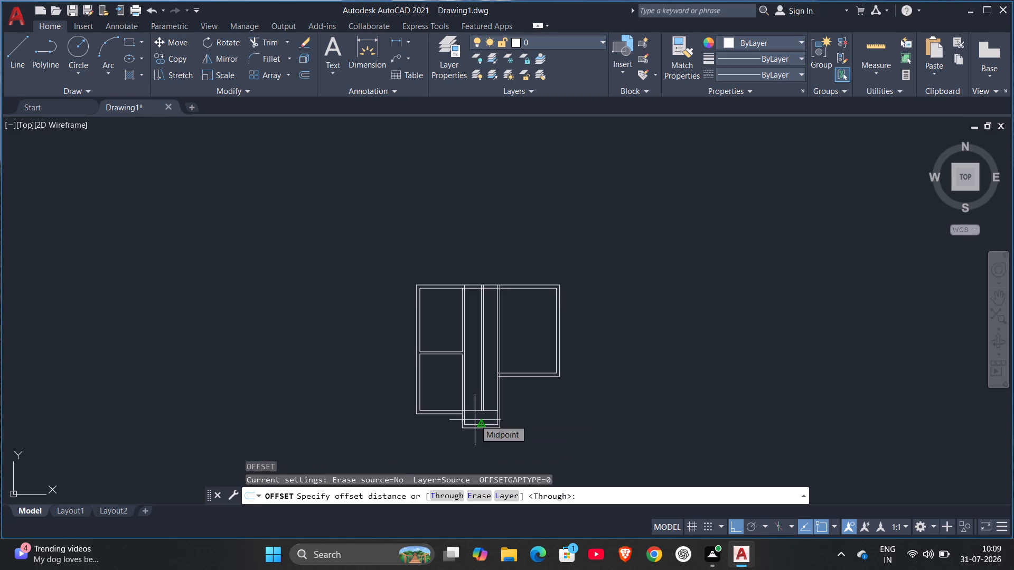
scroll(474, 408, up, 3)
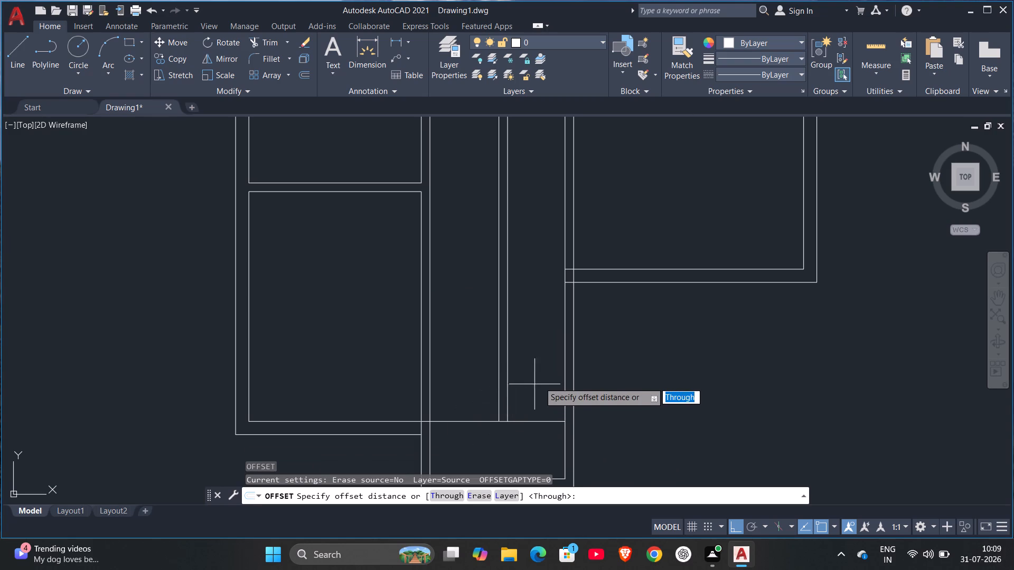
key(period)
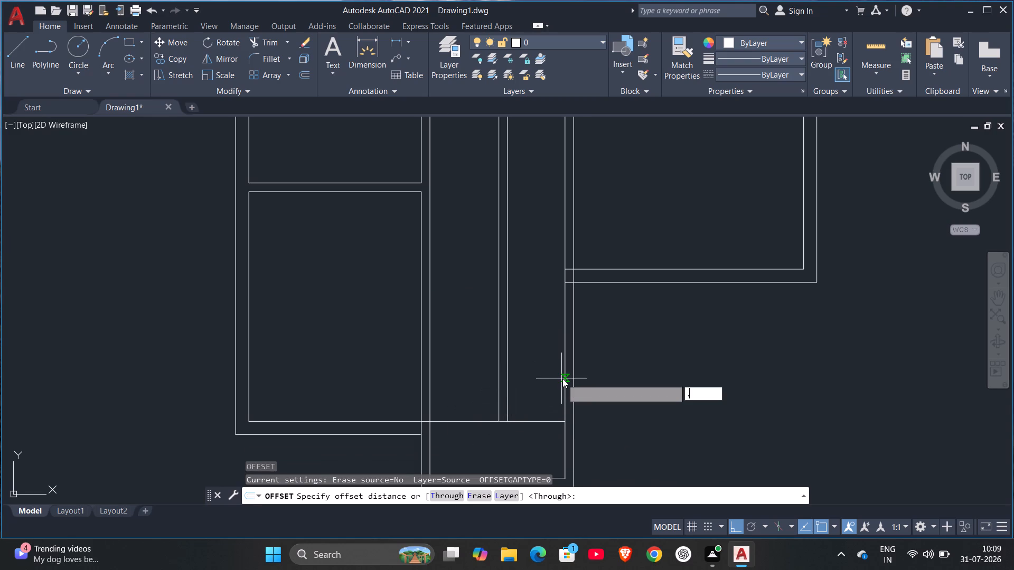
text(23)
key(Return)
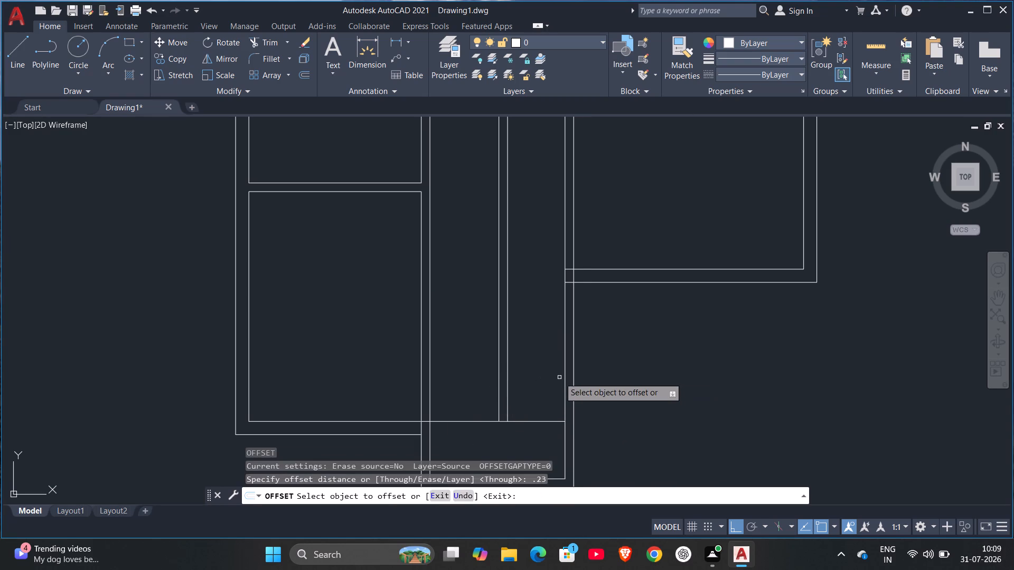
click(564, 376)
click(599, 382)
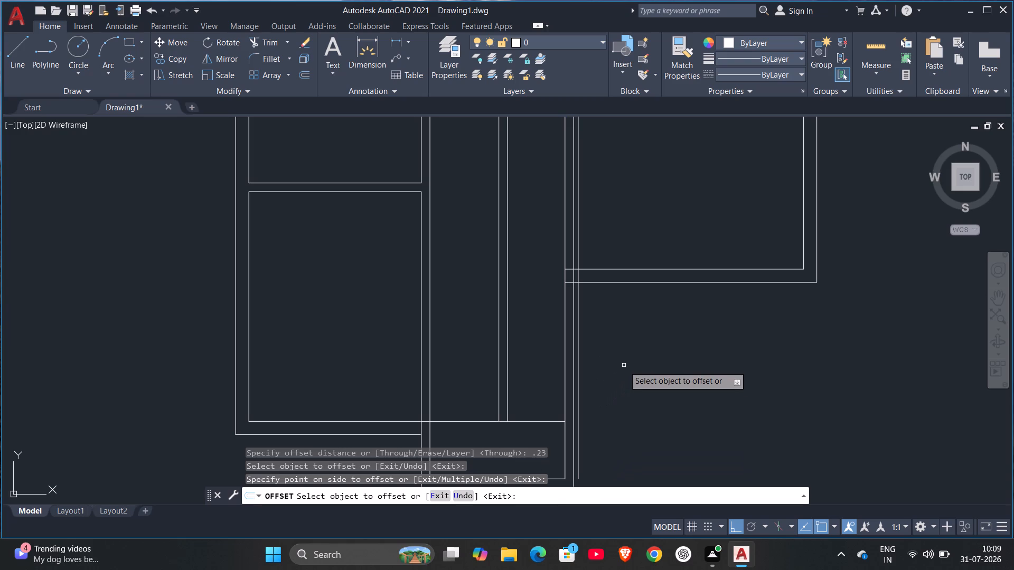
scroll(622, 372, down, 3)
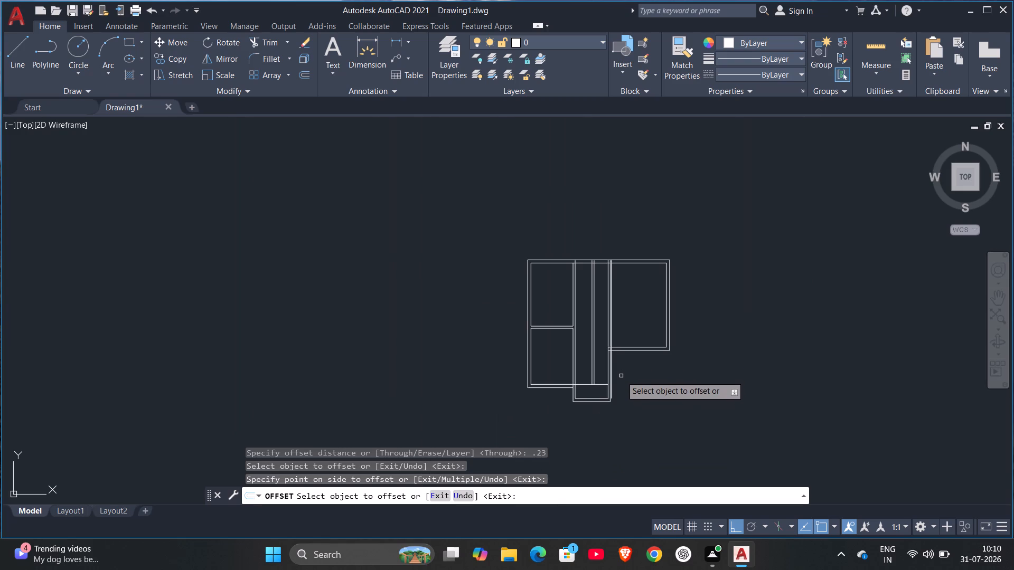
scroll(623, 370, up, 3)
scroll(616, 409, down, 2)
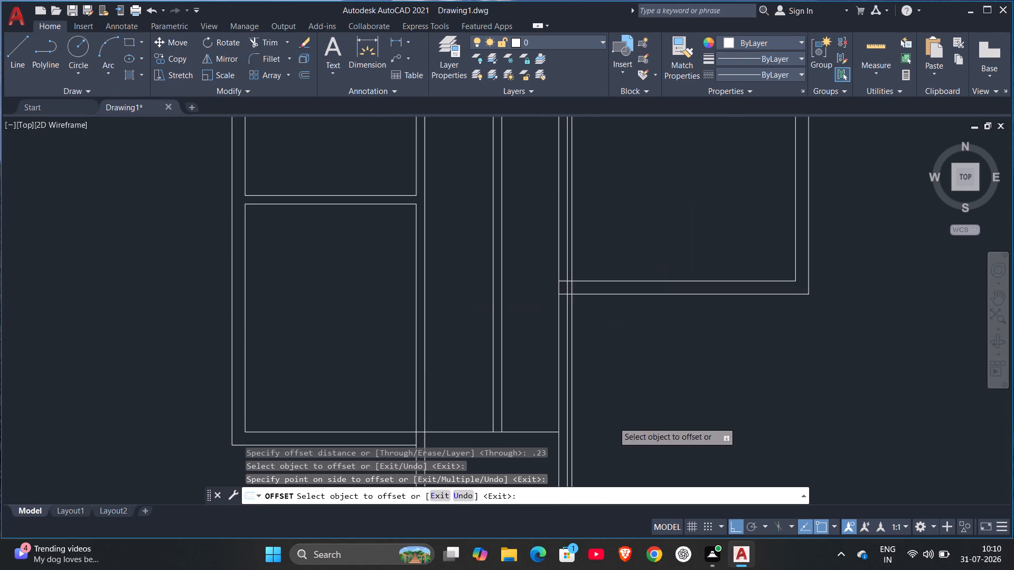
middle_drag(608, 429, 588, 364)
key(Escape)
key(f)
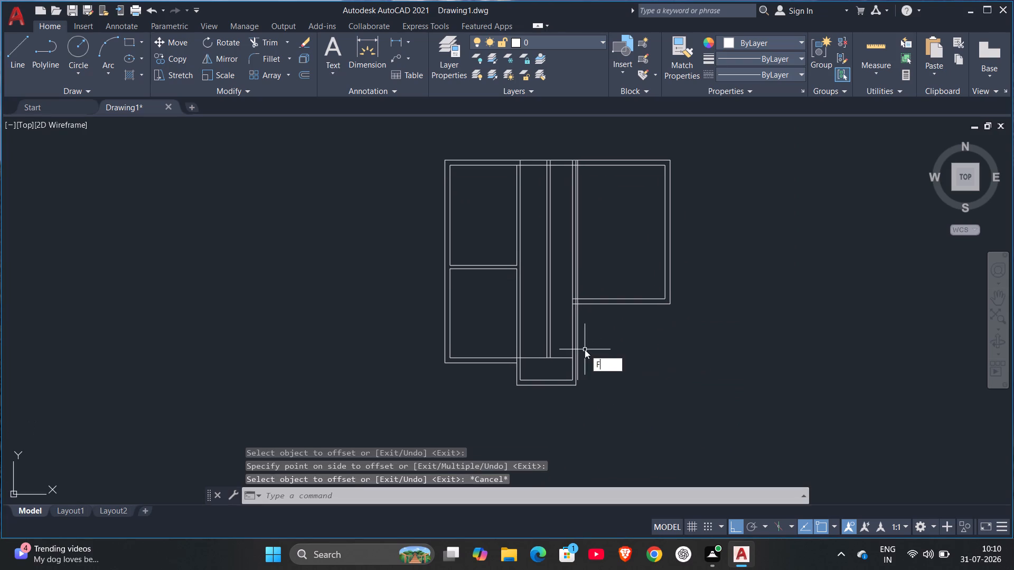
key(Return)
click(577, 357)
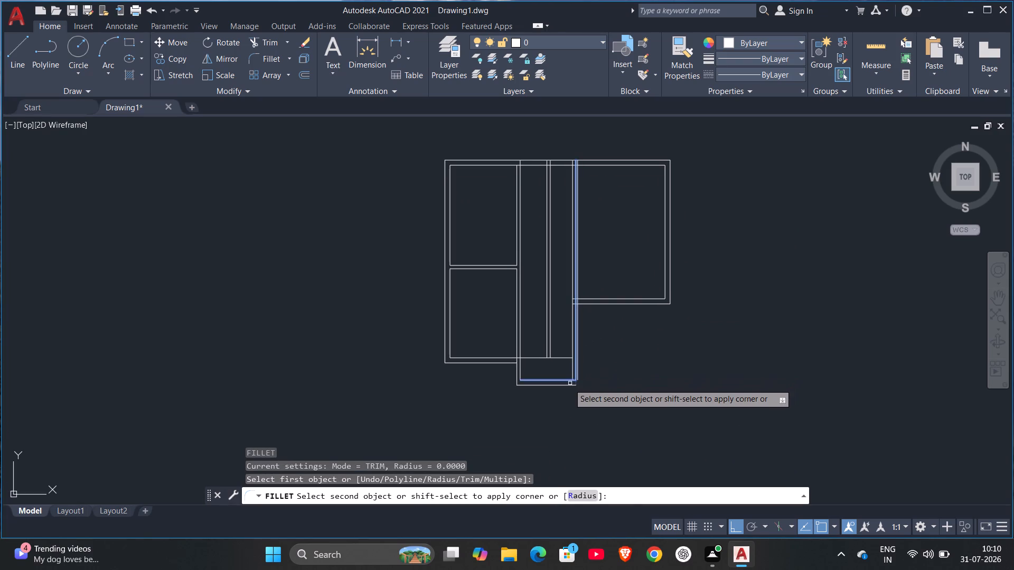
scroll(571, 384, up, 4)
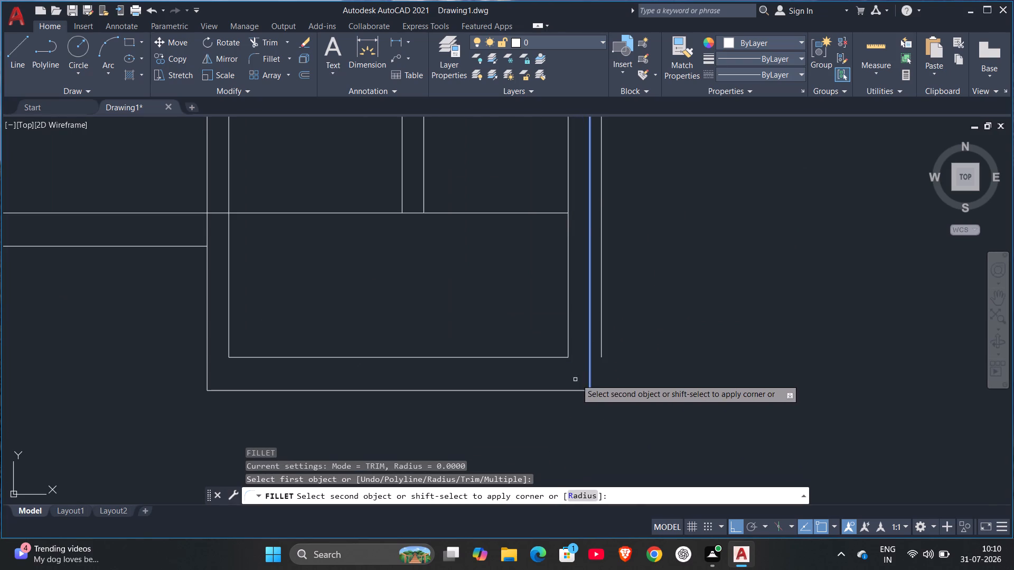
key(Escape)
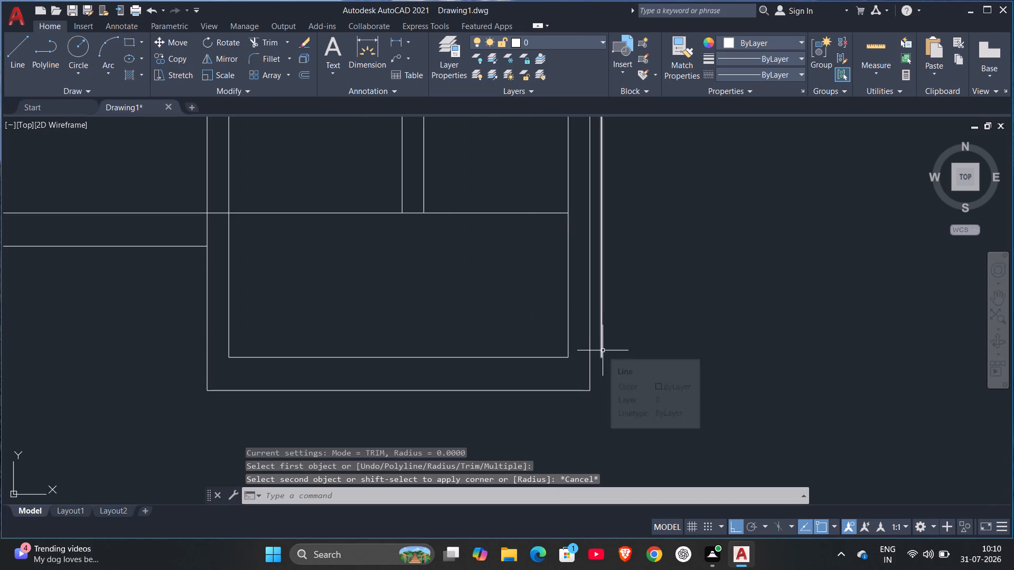
Fillet the new 0.23 m offset line with the bottom wall's lower line to form a square outer corner.
key(f)
key(Return)
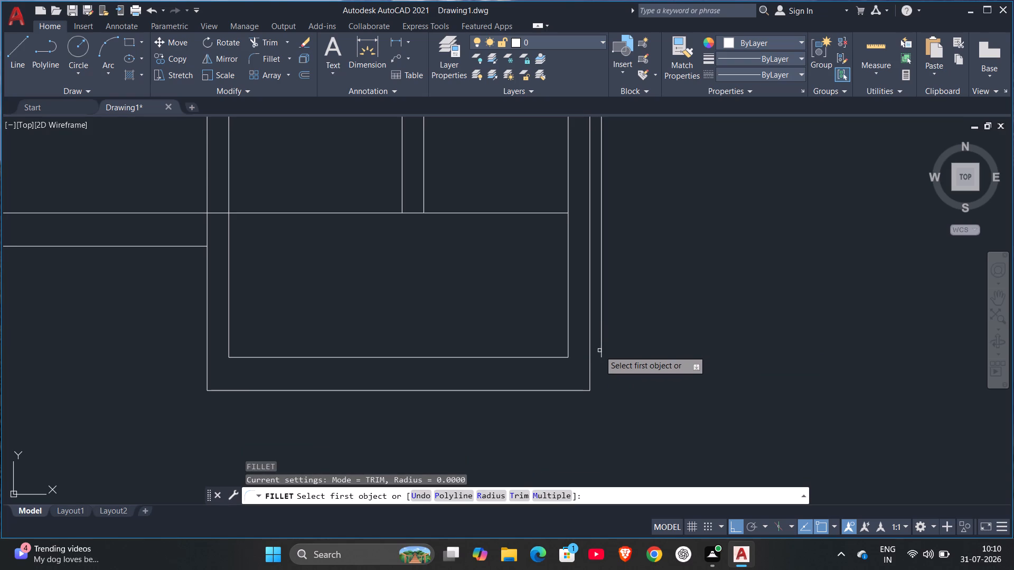
click(603, 351)
click(567, 390)
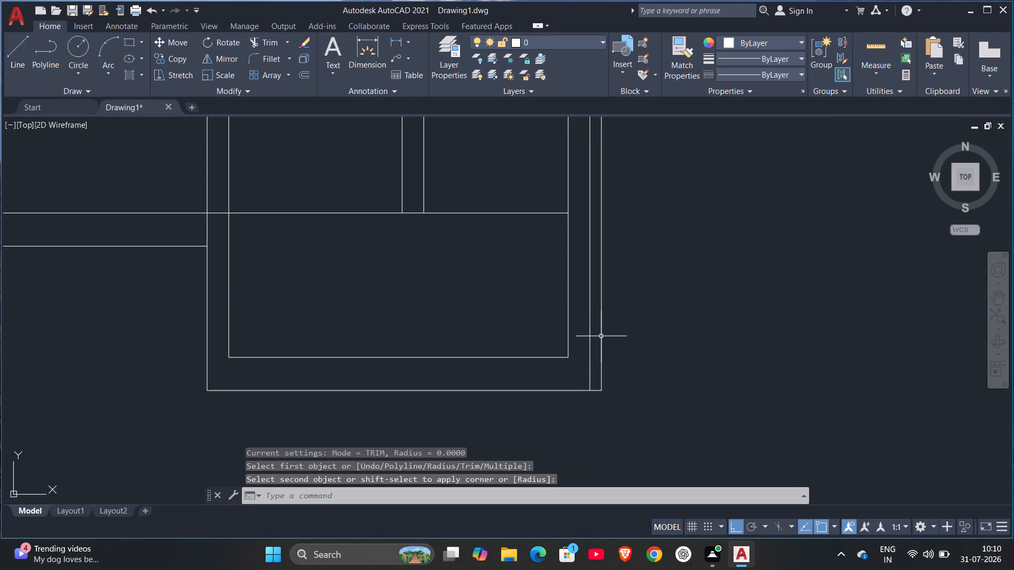
Trim away the middle of the three vertical lines in the right room's left wall.
scroll(608, 331, down, 3)
scroll(633, 293, up, 1)
middle_click(633, 293)
scroll(620, 311, up, 1)
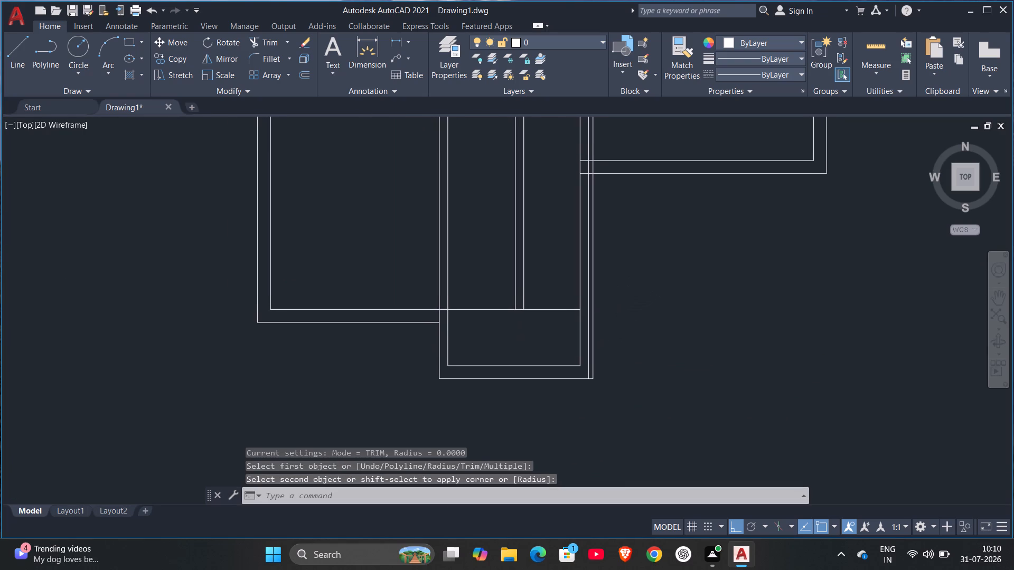
key(Escape)
text(TR)
key(Return)
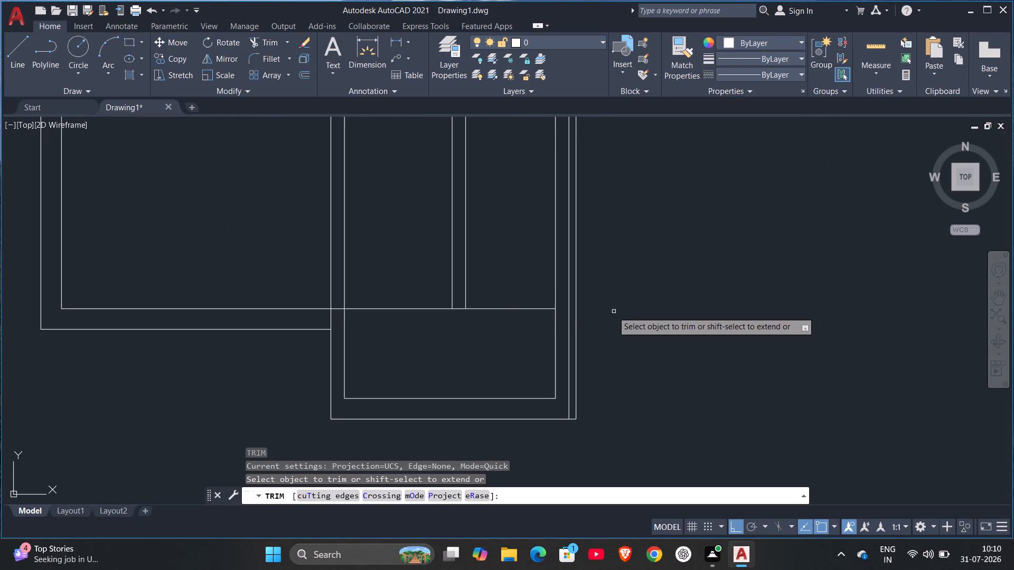
click(570, 331)
Examine the middle bay's right wall and its junction with the right room's bottom wall.
scroll(595, 291, down, 3)
middle_drag(599, 292, 608, 317)
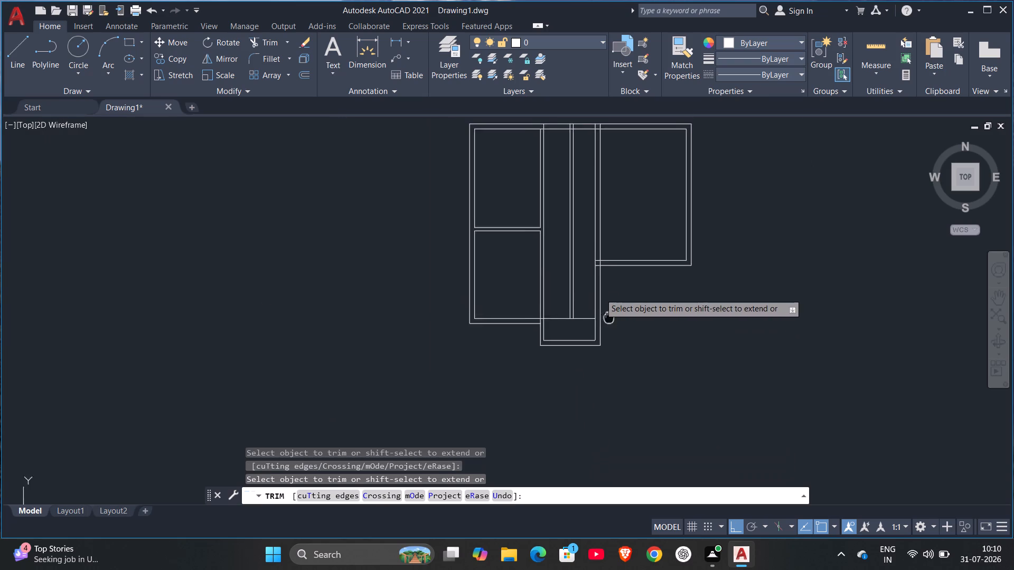
middle_drag(608, 317, 615, 358)
scroll(615, 358, up, 3)
scroll(616, 327, down, 4)
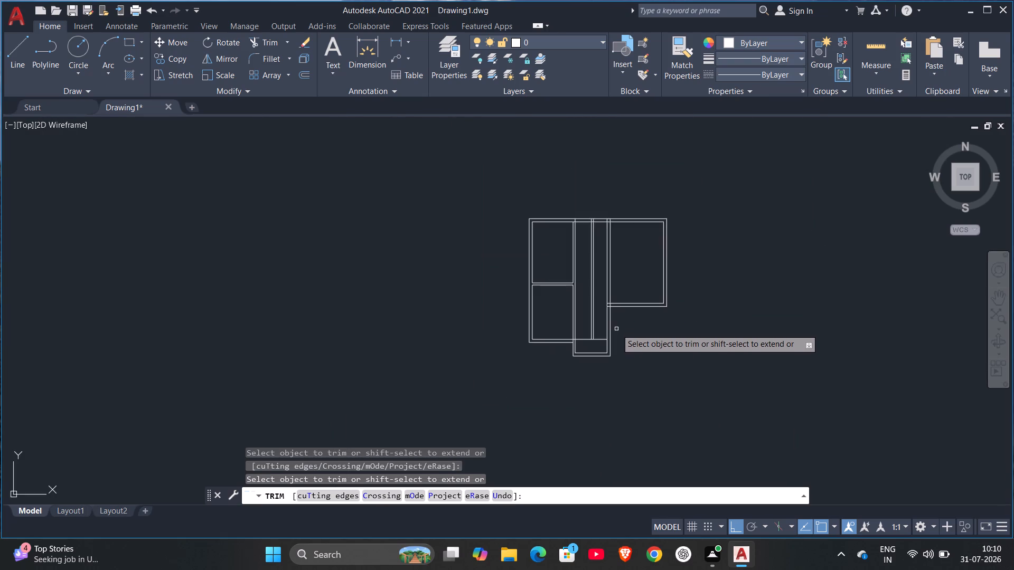
scroll(616, 329, up, 2)
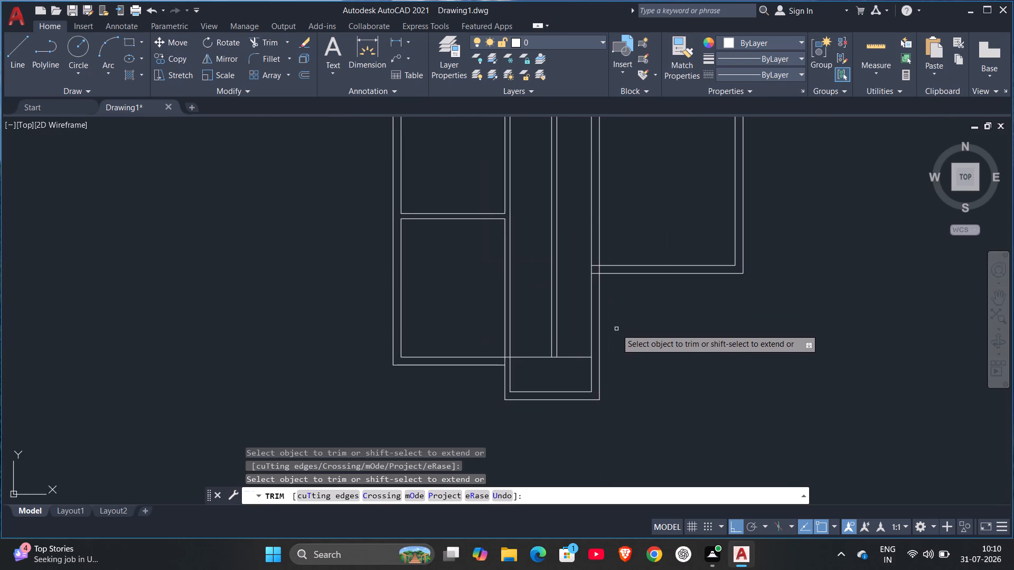
scroll(616, 329, up, 1)
scroll(616, 329, down, 2)
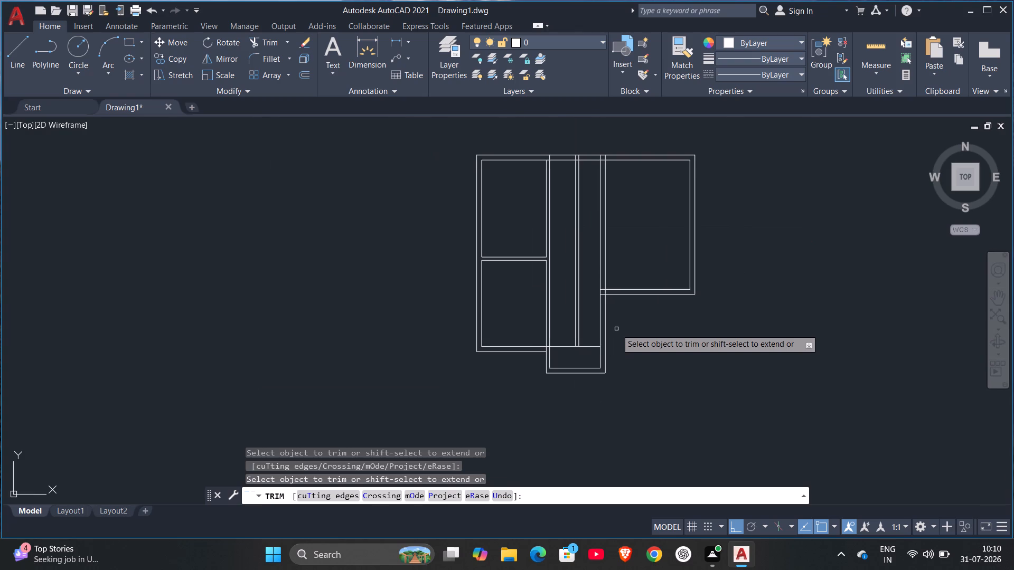
scroll(617, 330, down, 1)
scroll(617, 330, up, 3)
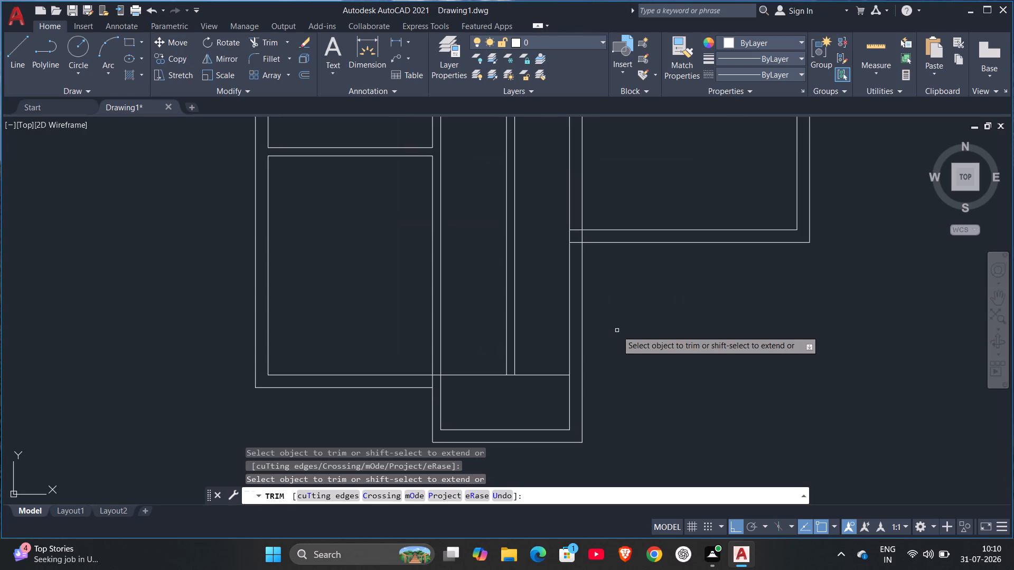
key(Escape)
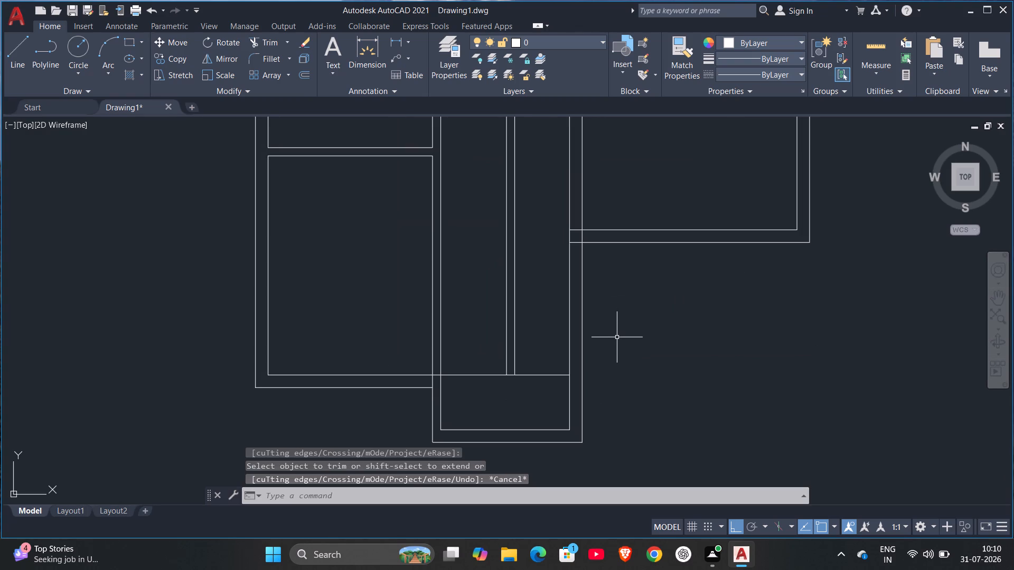
Offset the left line of the right room's left wall 0.15 m to the right.
key(o)
key(Return)
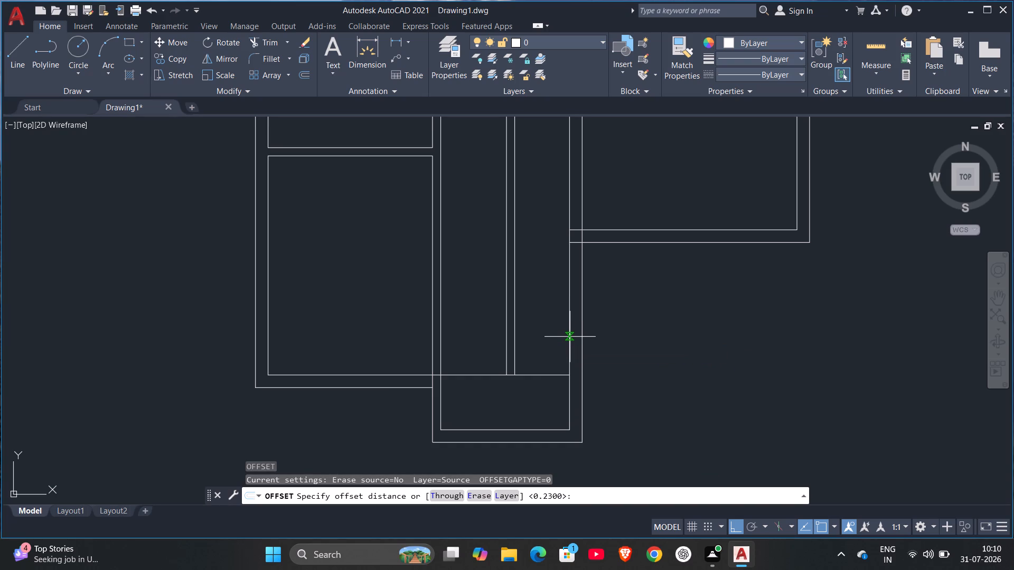
key(period)
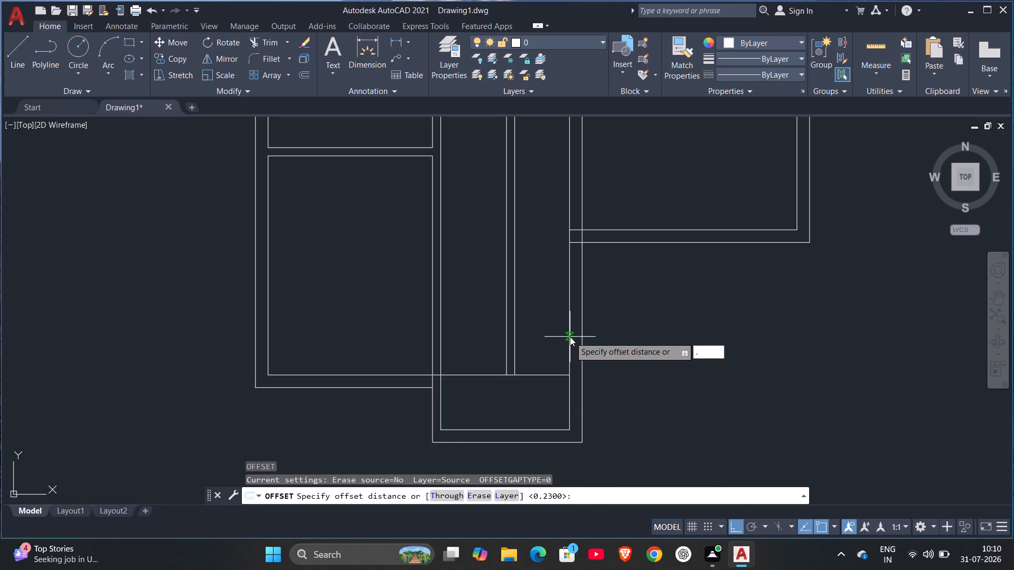
text(15)
key(Return)
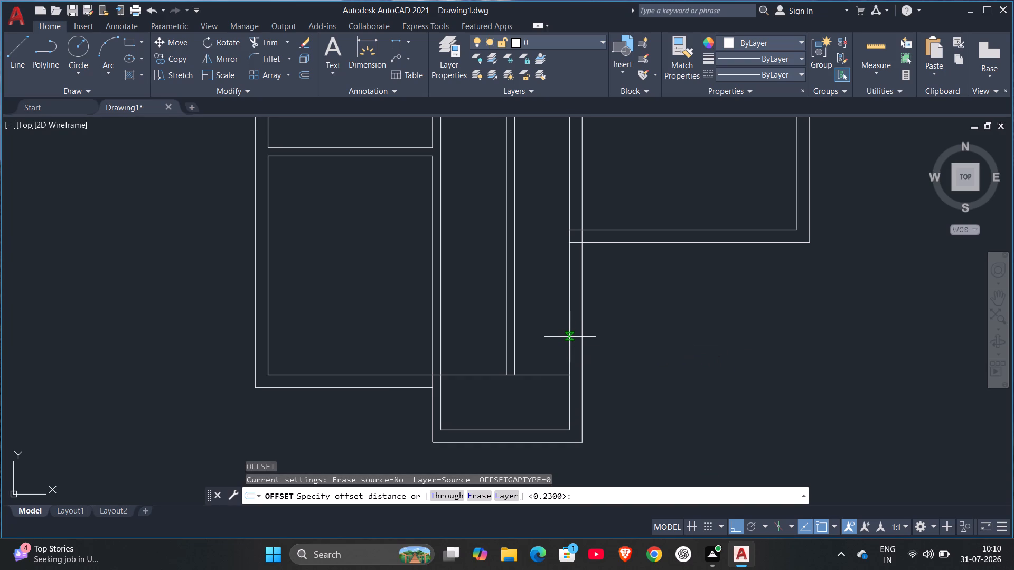
click(569, 336)
click(581, 328)
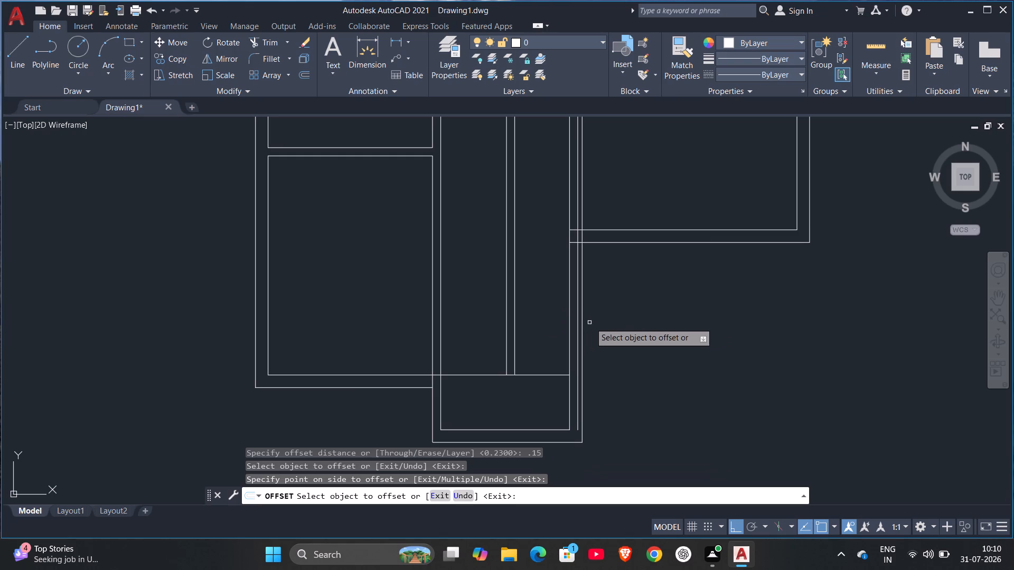
scroll(662, 336, up, 1)
scroll(664, 330, down, 3)
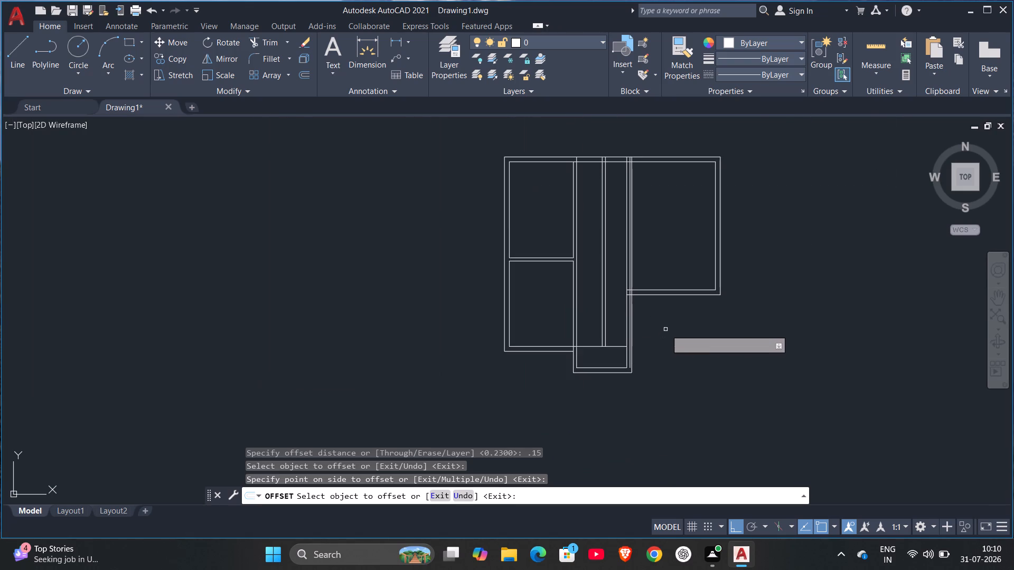
scroll(664, 330, up, 3)
scroll(664, 330, down, 1)
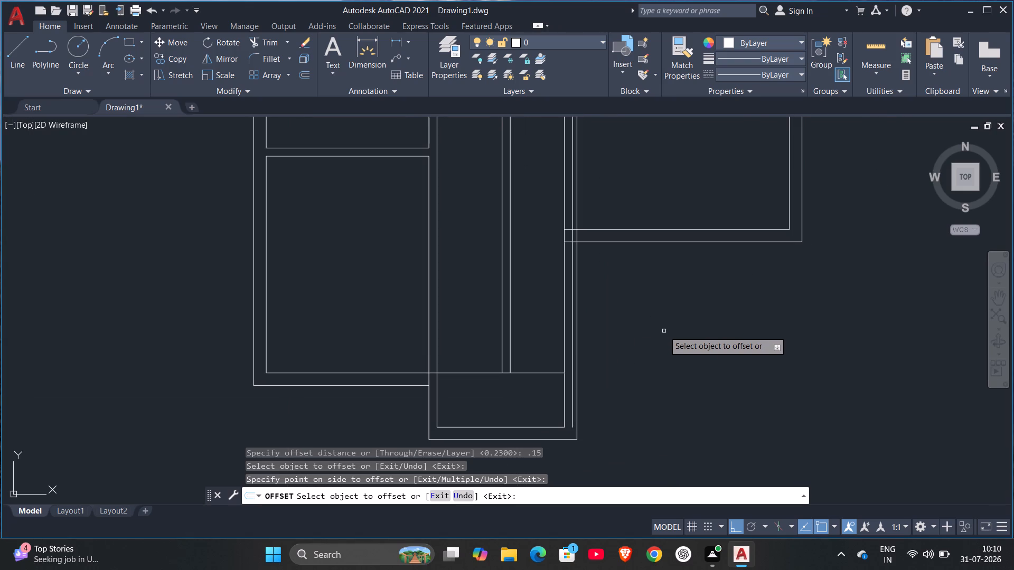
Trim the new 0.15 m offset line below the right room's bottom wall and the 0.23 m offset line above that wall.
key(Escape)
text(TR)
key(Return)
scroll(603, 360, up, 1)
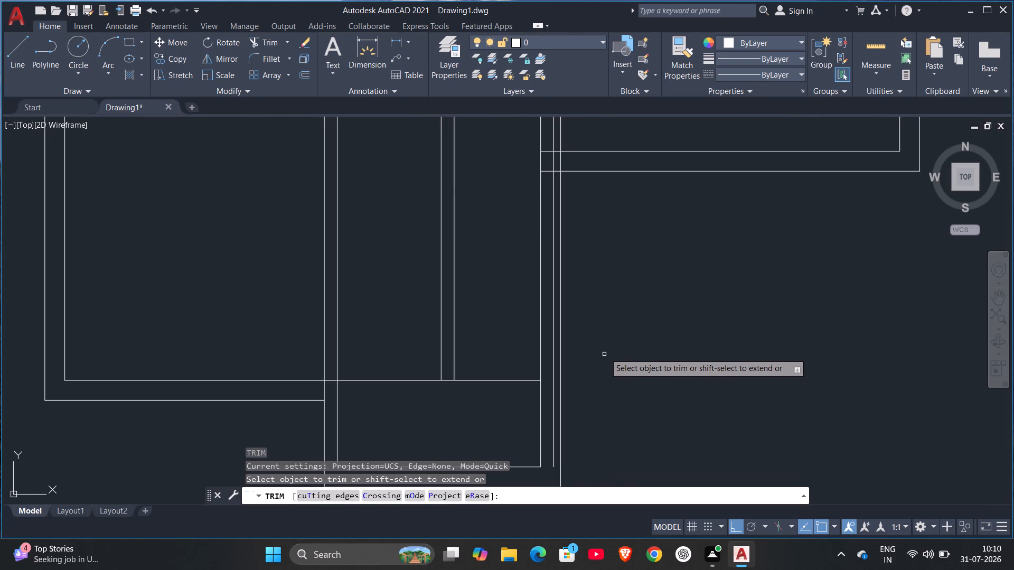
key(Return)
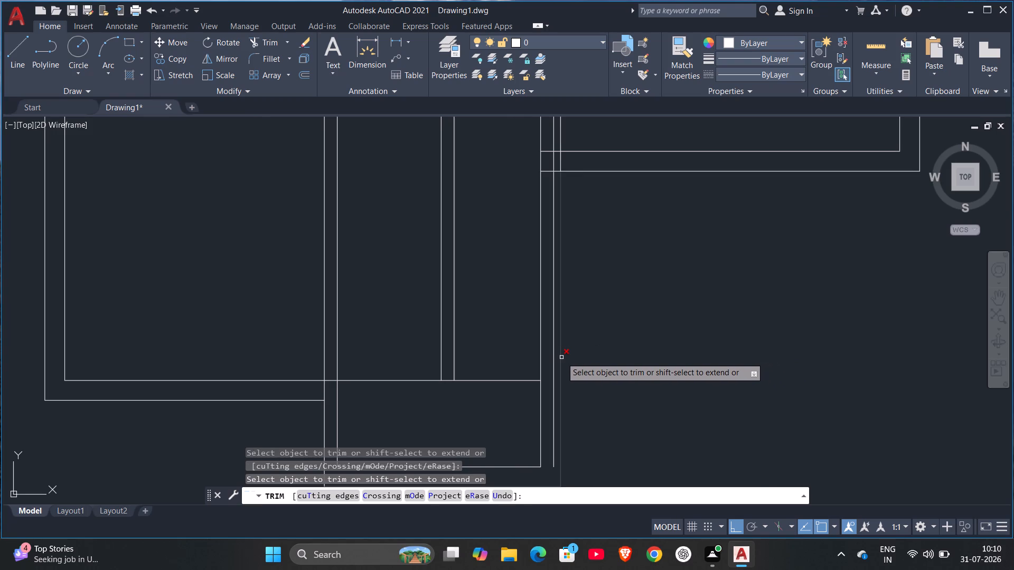
click(553, 384)
scroll(636, 365, down, 2)
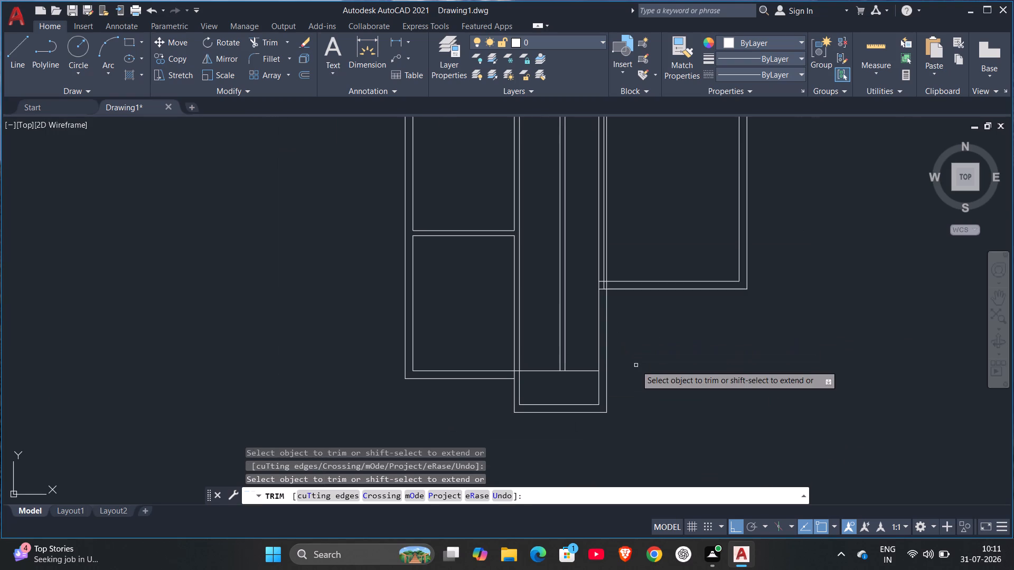
scroll(631, 297, up, 2)
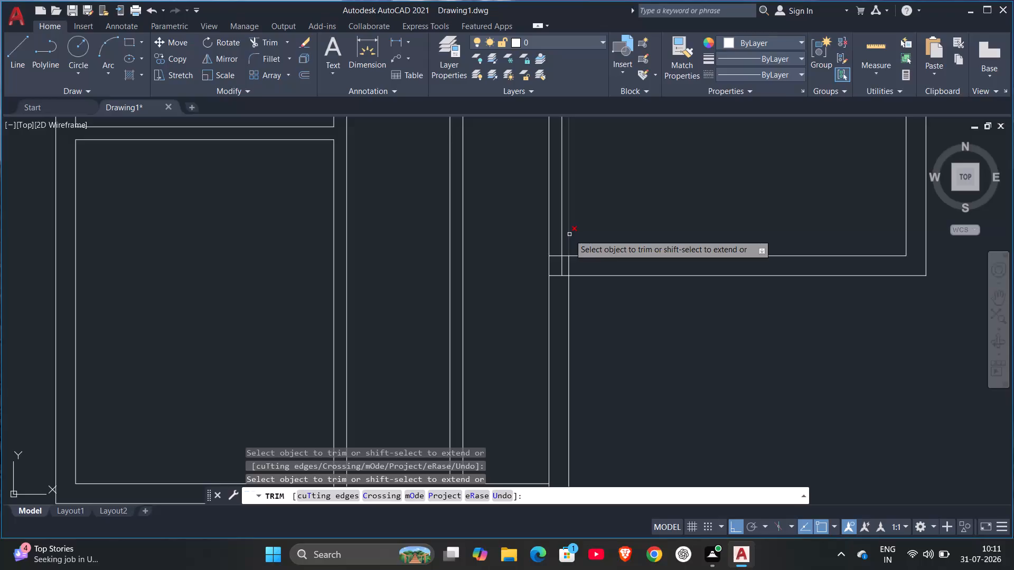
click(569, 234)
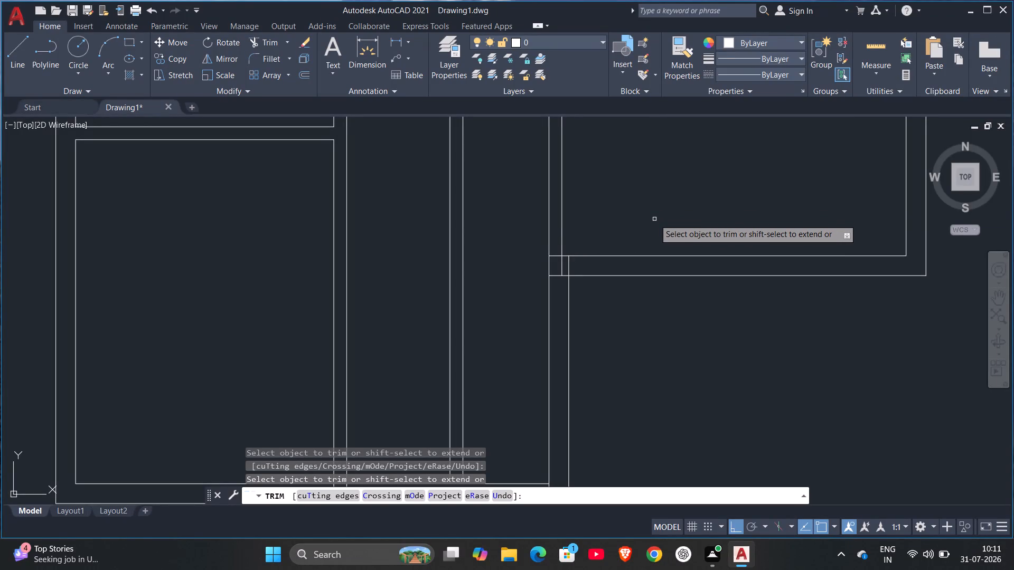
Trim the leftover vertical and upper horizontal stubs where the right room's left wall meets its bottom wall.
scroll(657, 220, up, 1)
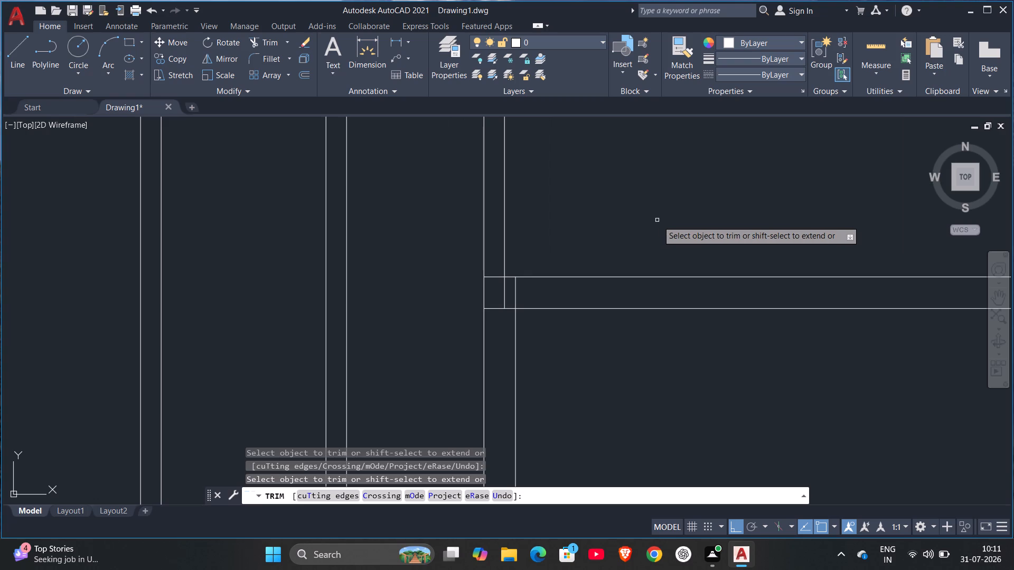
scroll(658, 221, down, 2)
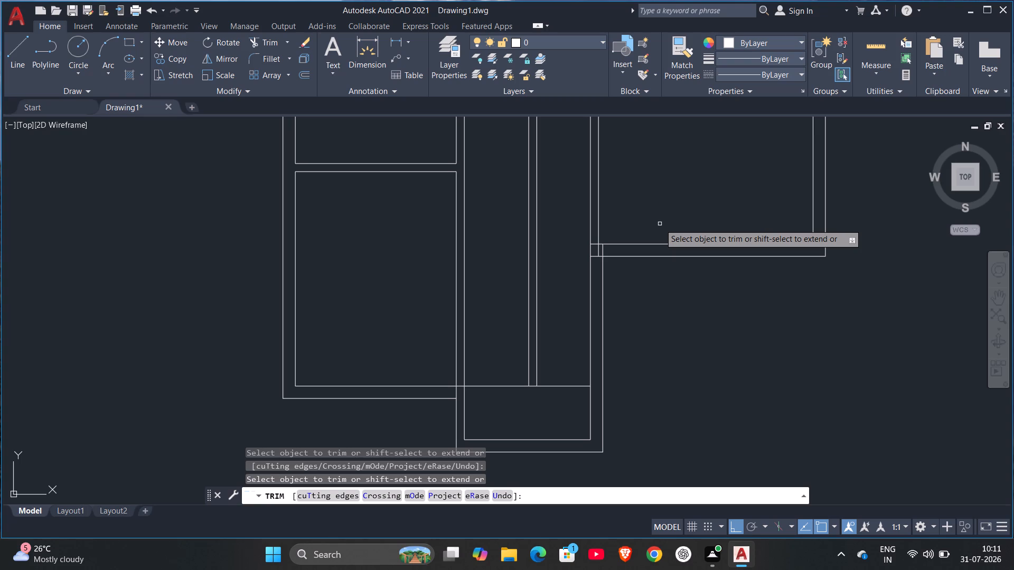
scroll(660, 224, up, 3)
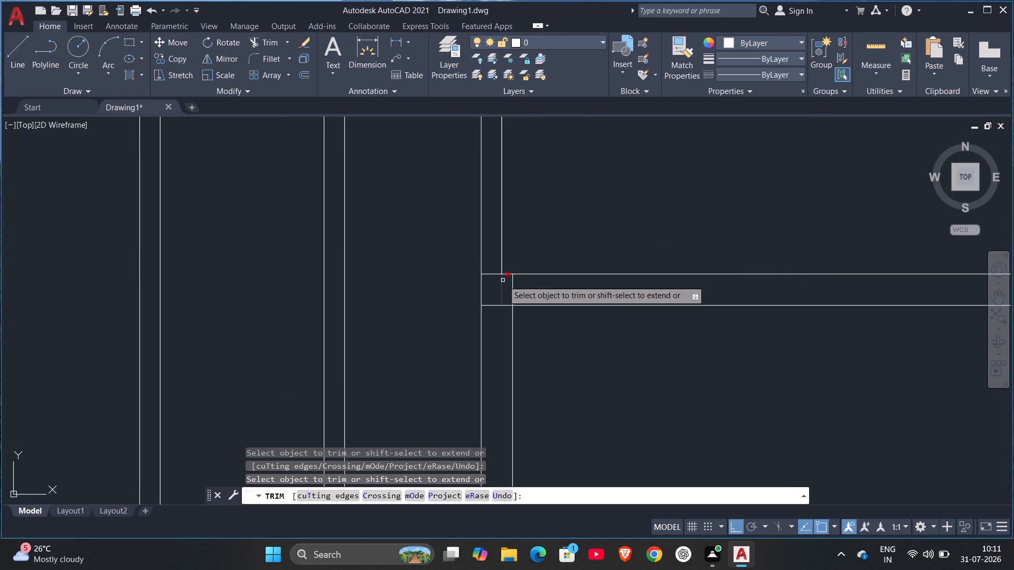
click(503, 280)
scroll(518, 262, down, 3)
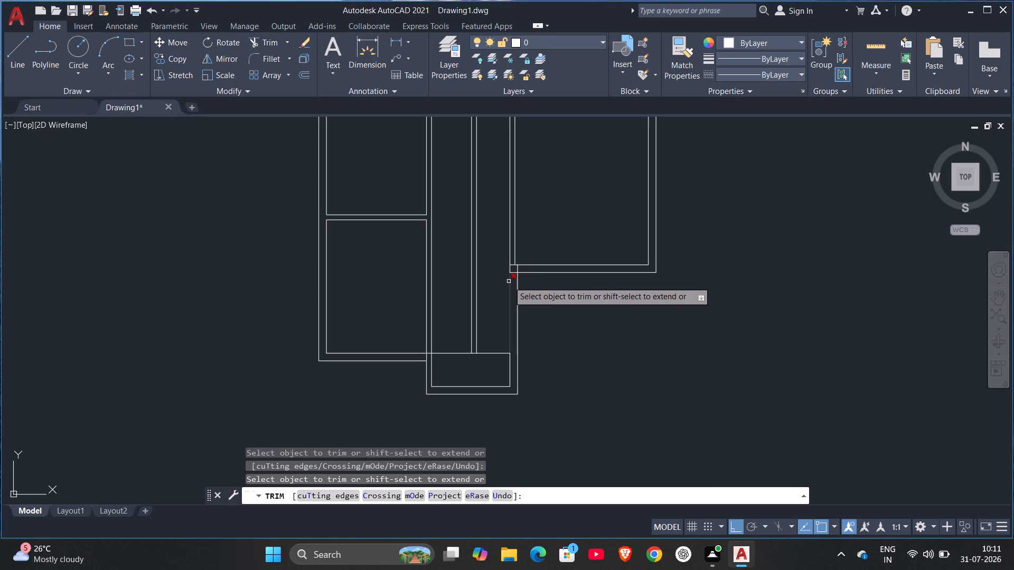
scroll(509, 281, up, 4)
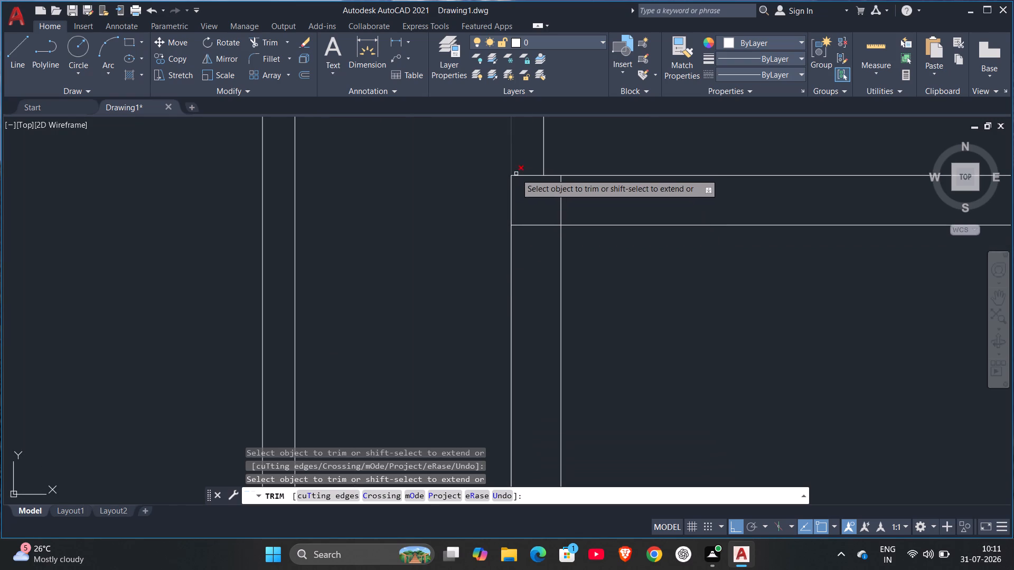
click(522, 175)
scroll(565, 174, down, 4)
scroll(666, 319, down, 1)
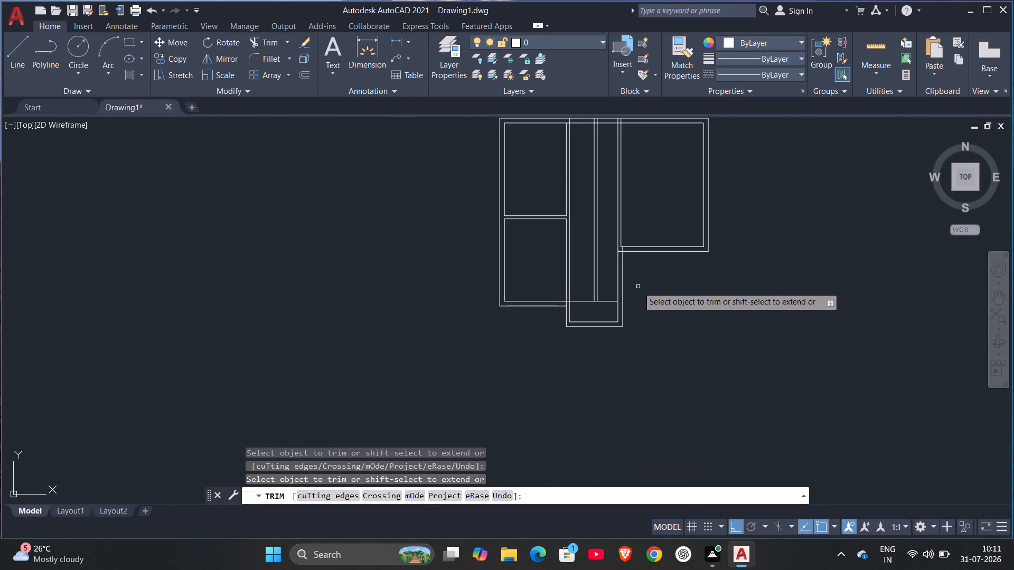
middle_drag(638, 286, 625, 322)
scroll(624, 317, down, 1)
scroll(624, 317, up, 2)
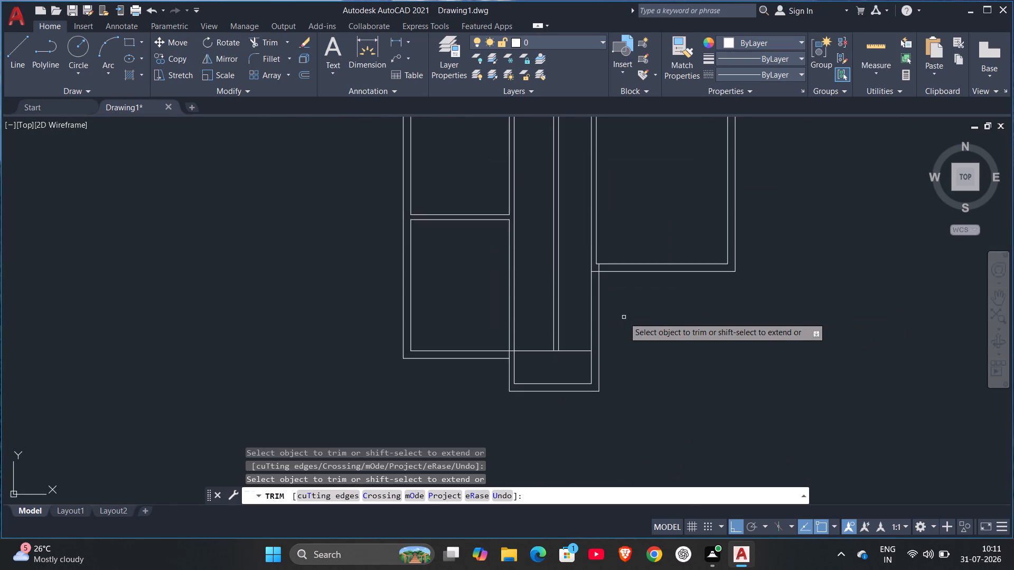
scroll(624, 317, up, 2)
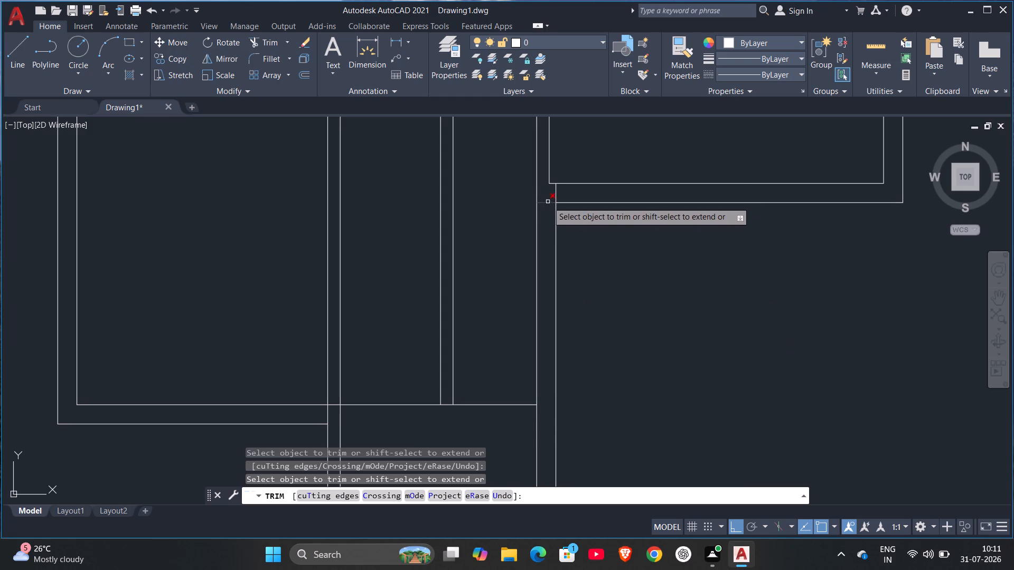
scroll(575, 235, down, 5)
middle_drag(594, 278, 591, 400)
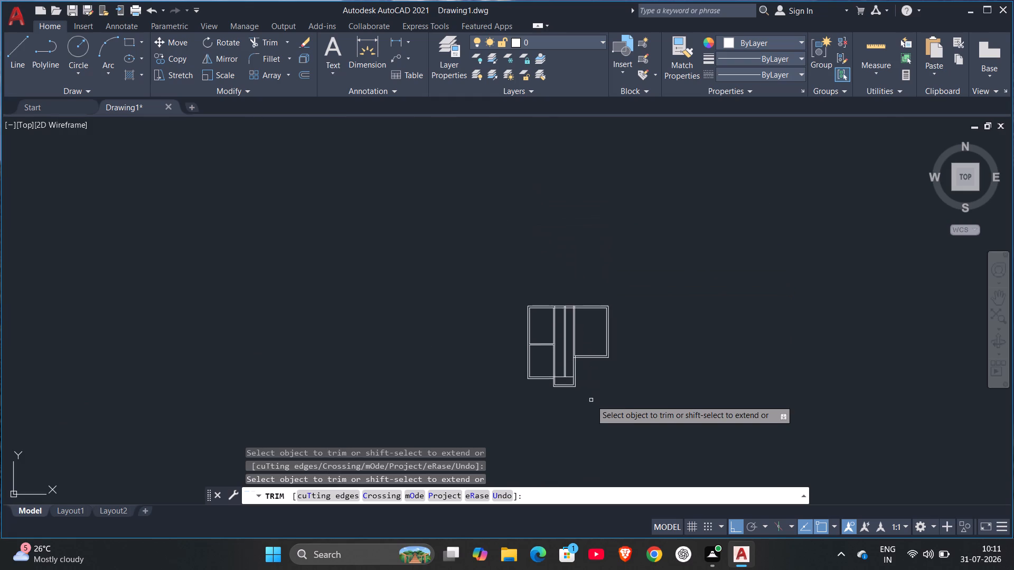
scroll(589, 394, up, 2)
key(Escape)
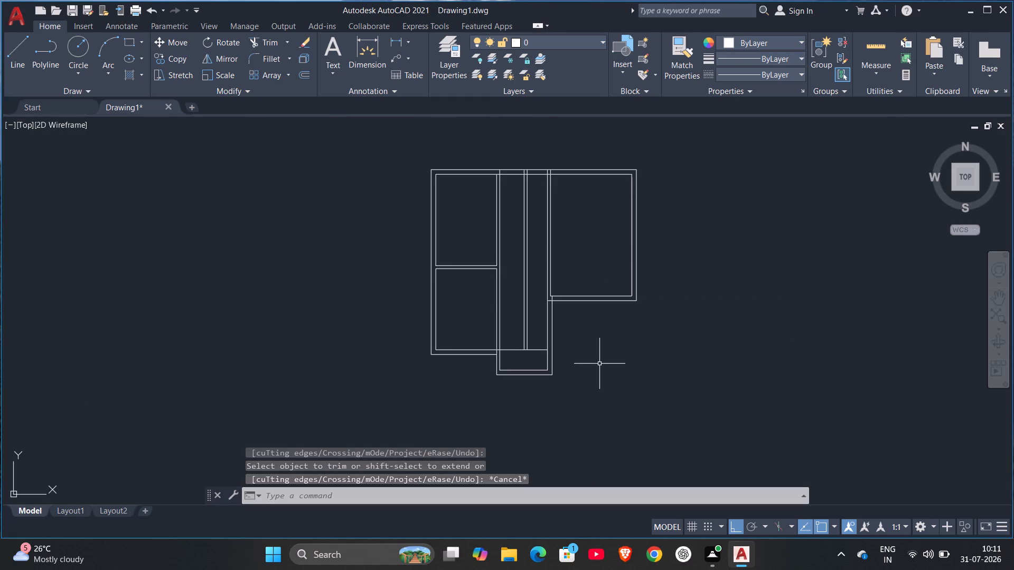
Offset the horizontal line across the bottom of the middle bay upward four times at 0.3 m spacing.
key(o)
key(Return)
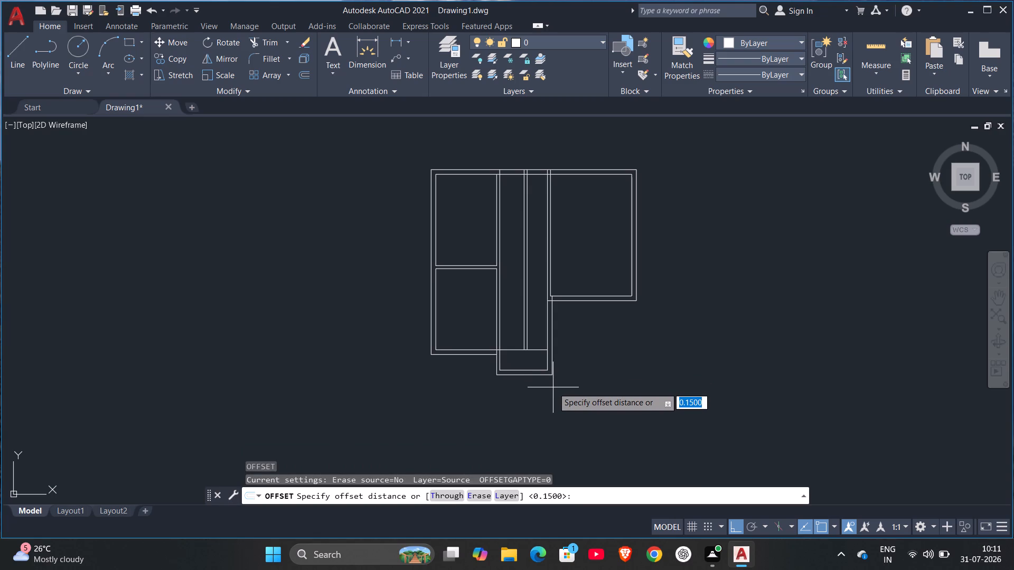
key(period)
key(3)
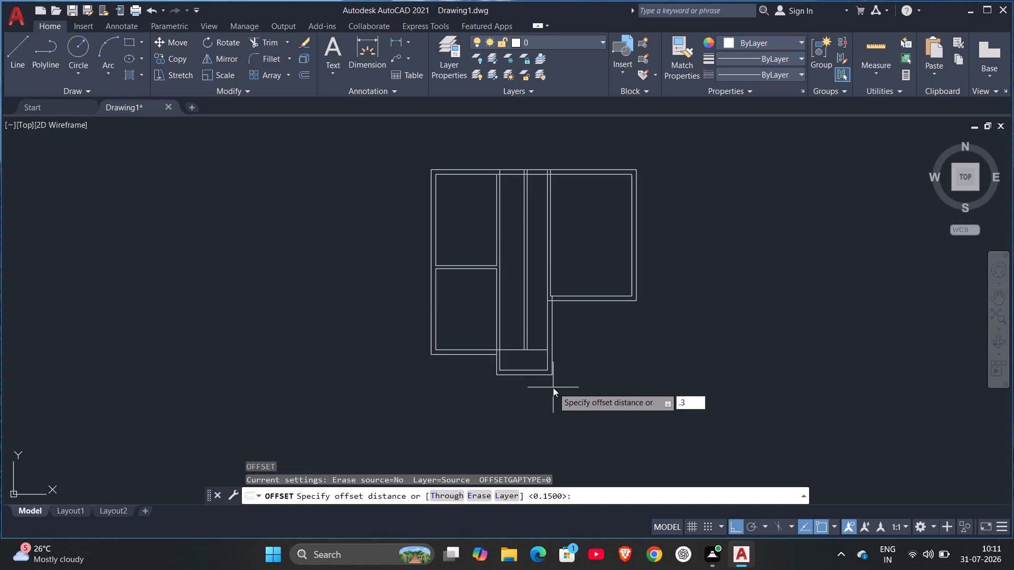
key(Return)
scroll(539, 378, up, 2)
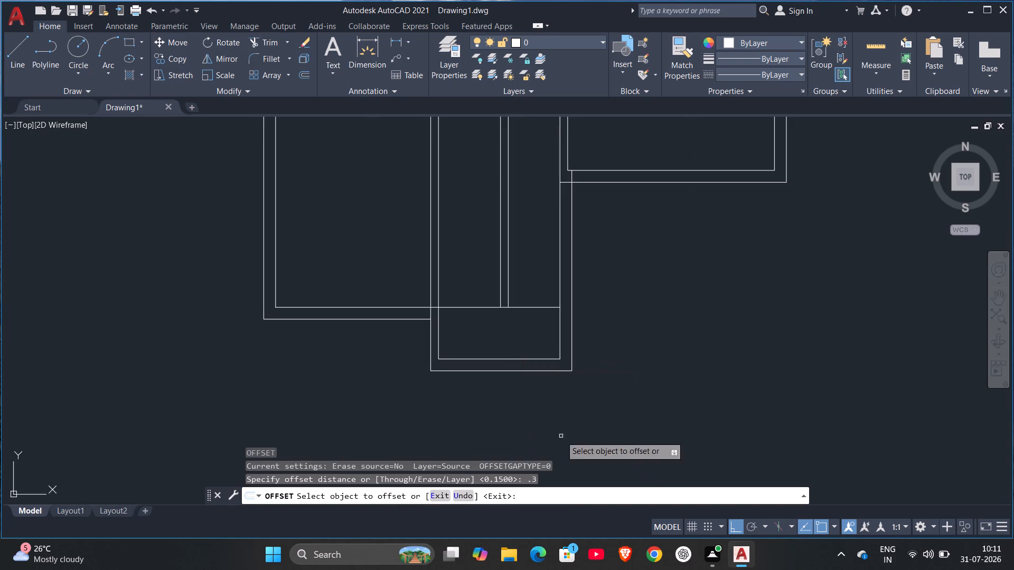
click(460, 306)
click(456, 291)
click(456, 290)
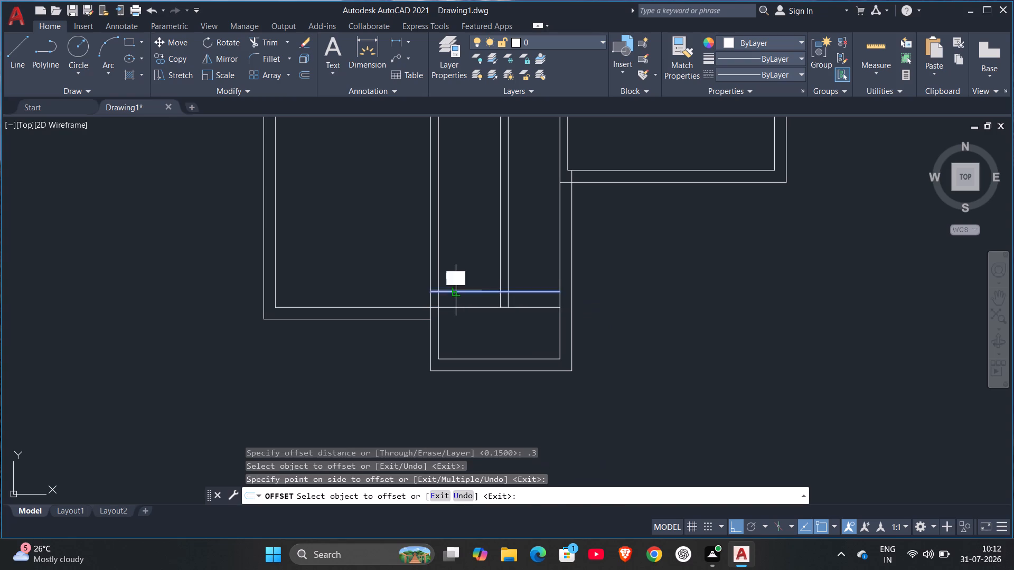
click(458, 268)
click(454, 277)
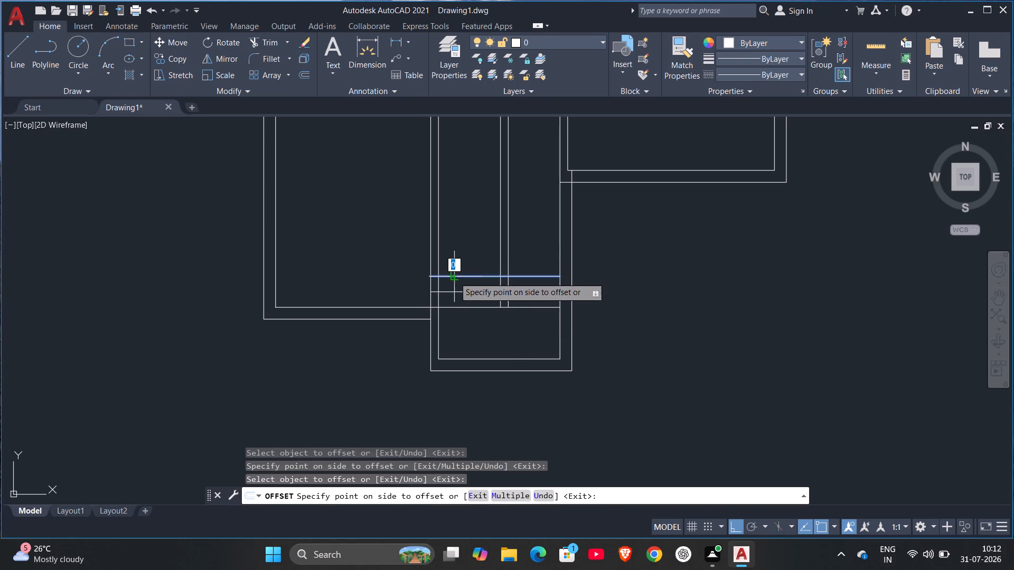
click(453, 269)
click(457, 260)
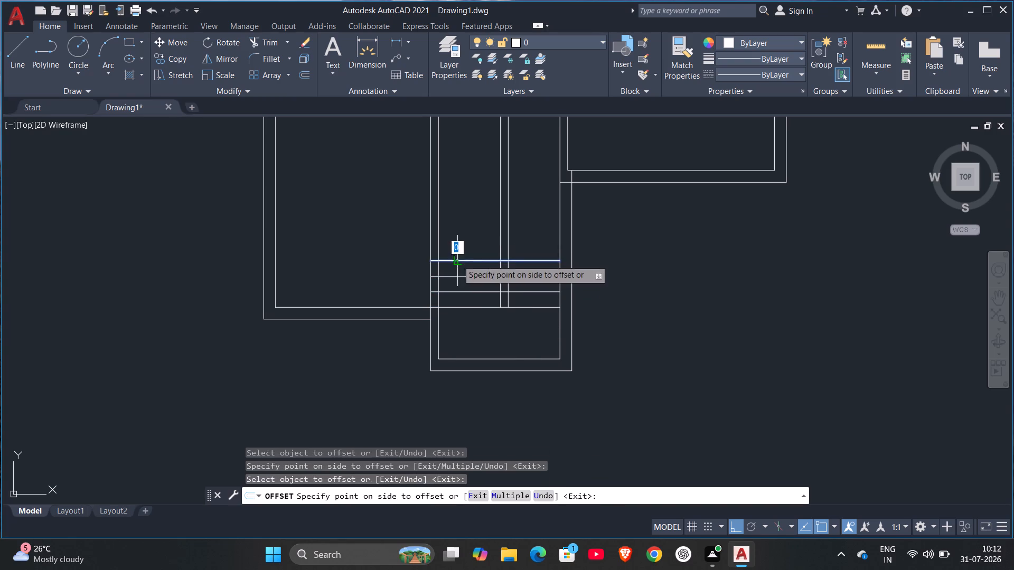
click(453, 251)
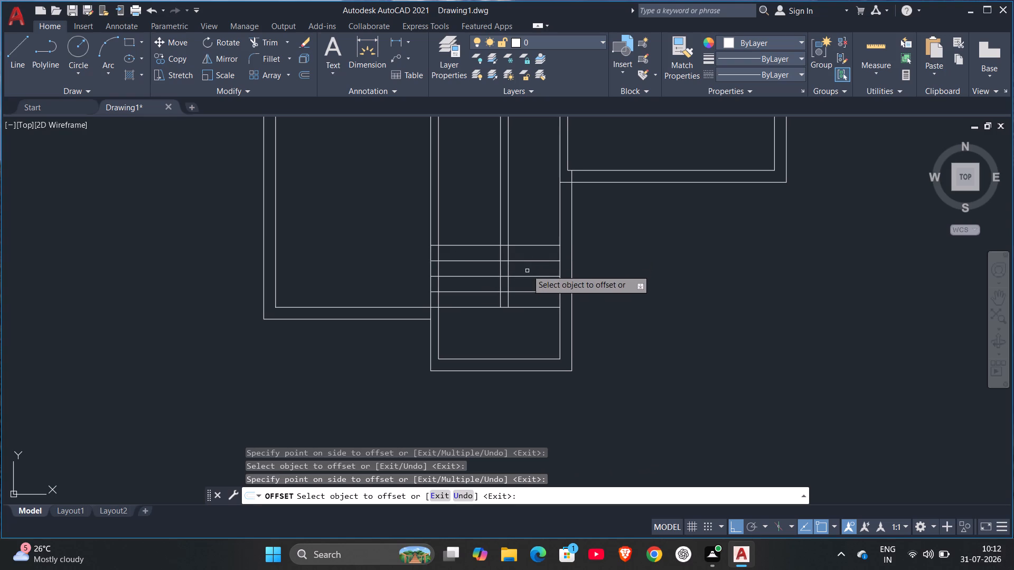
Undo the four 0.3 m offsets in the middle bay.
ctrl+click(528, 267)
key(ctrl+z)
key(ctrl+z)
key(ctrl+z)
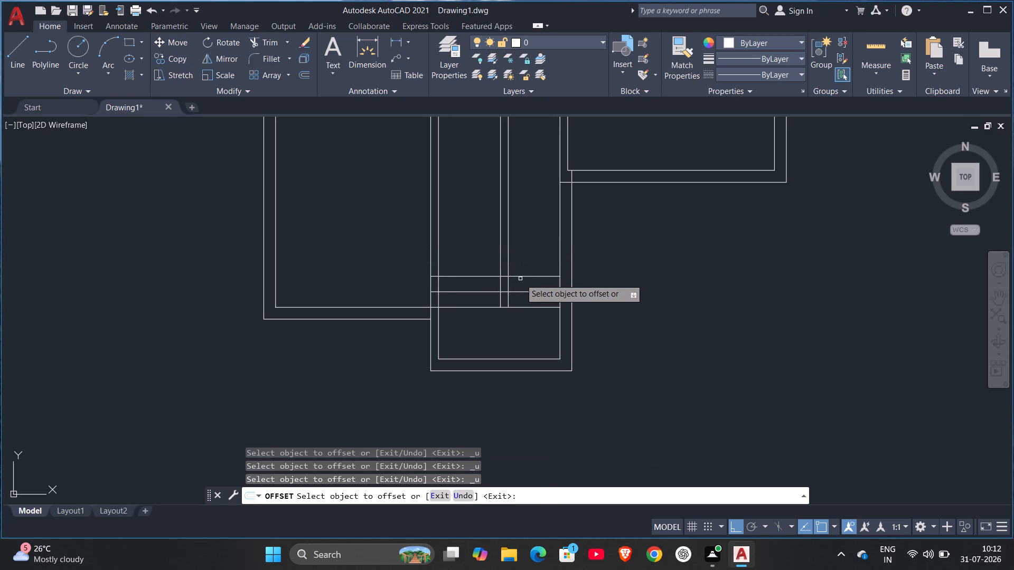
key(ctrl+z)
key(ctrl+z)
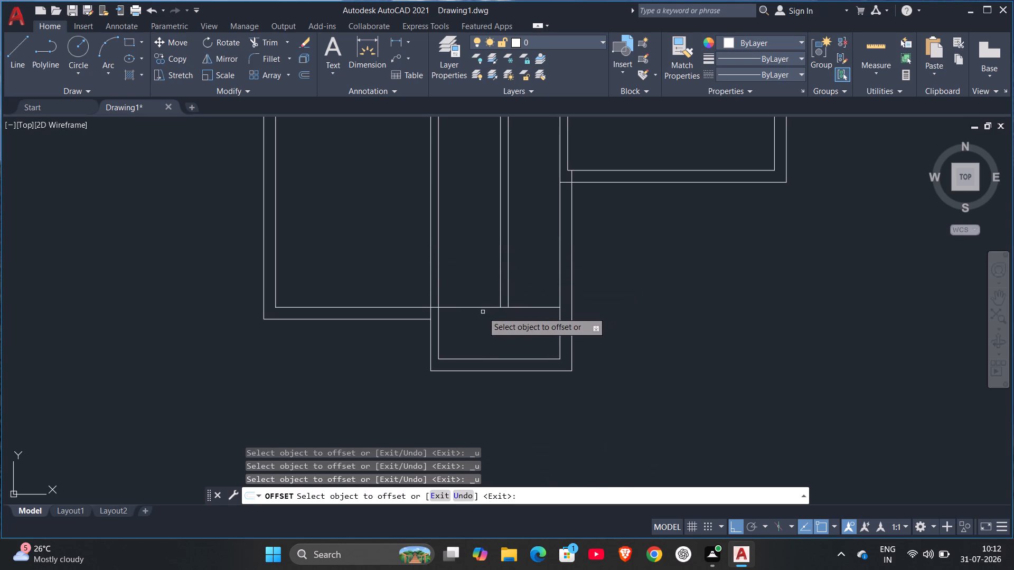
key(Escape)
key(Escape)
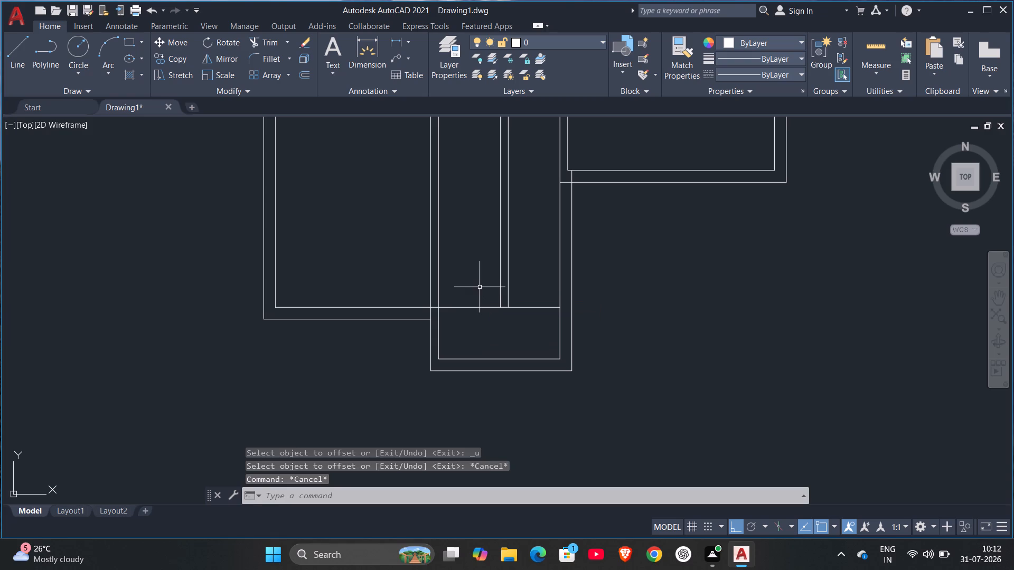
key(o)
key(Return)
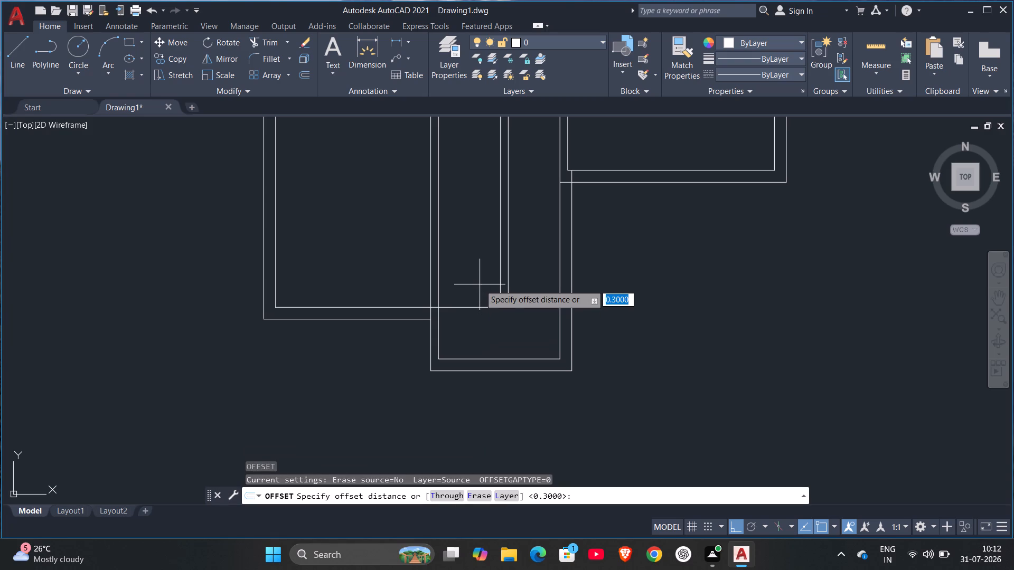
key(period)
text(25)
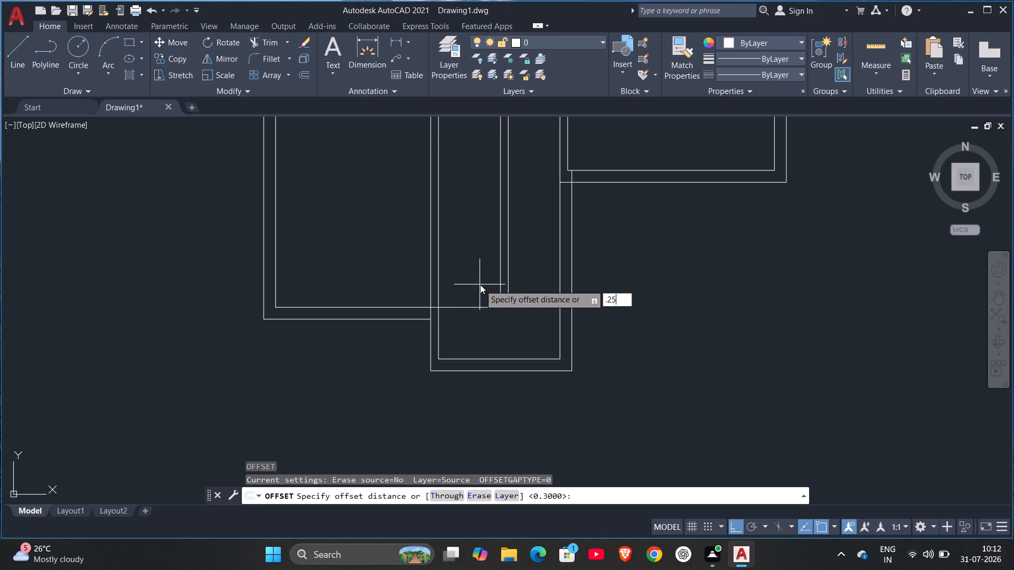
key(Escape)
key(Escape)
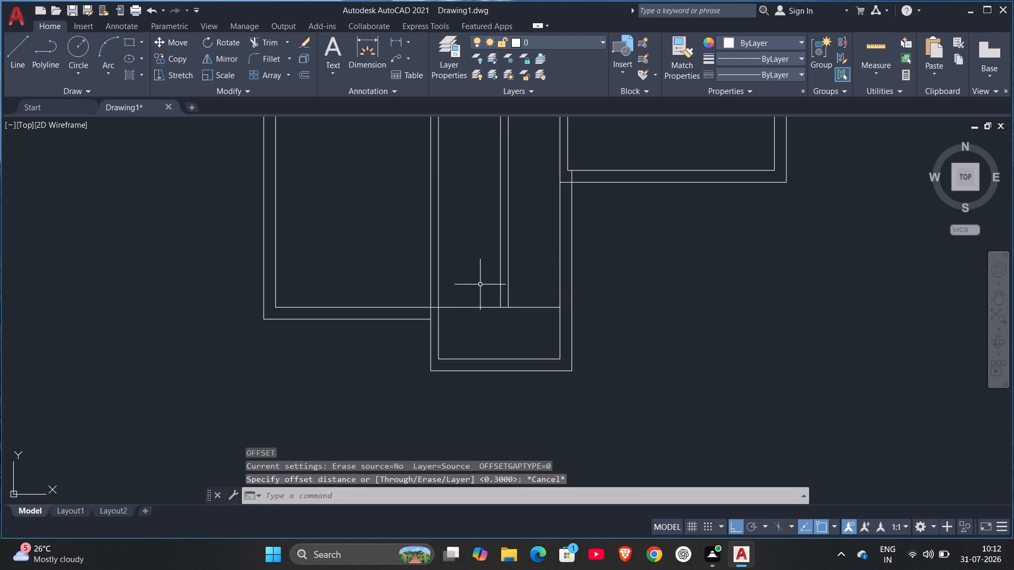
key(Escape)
Offset the horizontal line across the bottom of the middle bay upward nine times at 0.3 m spacing as stair treads.
key(o)
key(Return)
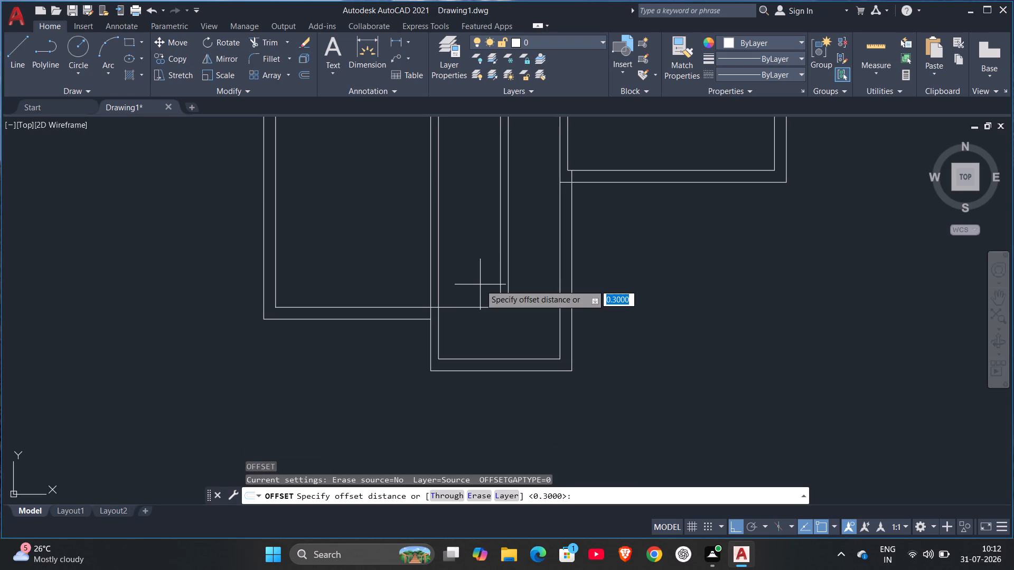
key(period)
key(3)
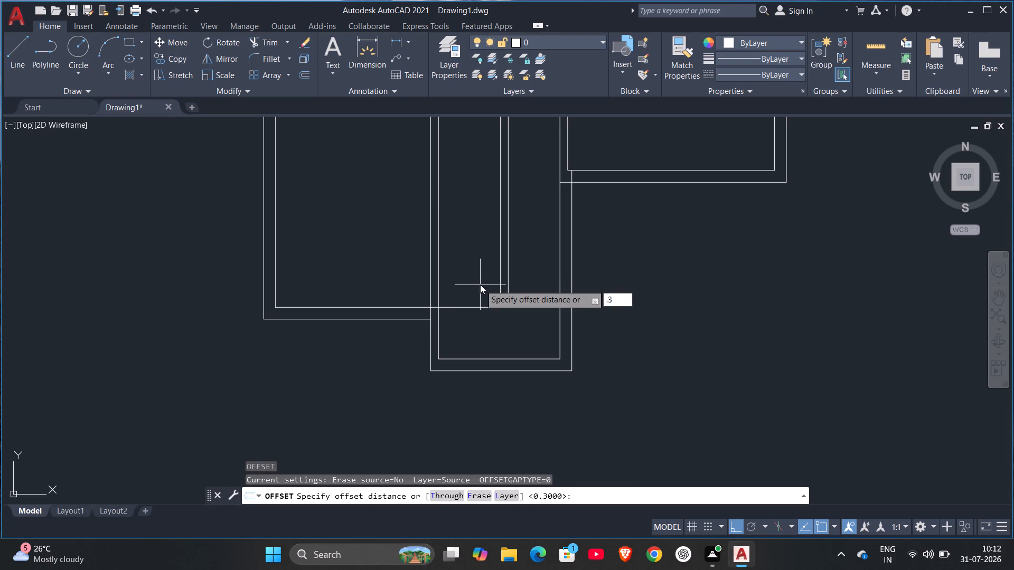
key(Return)
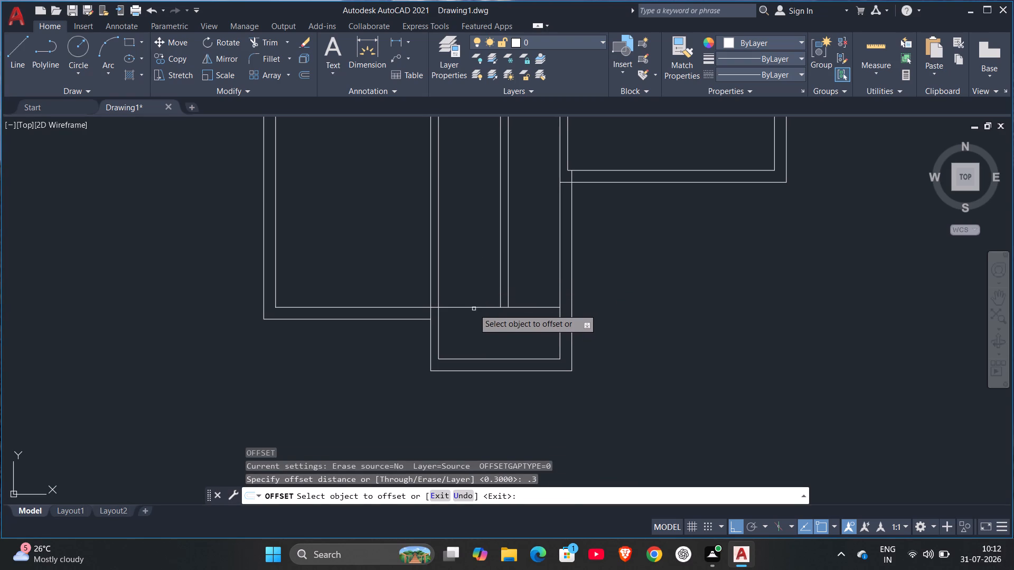
click(475, 307)
click(470, 289)
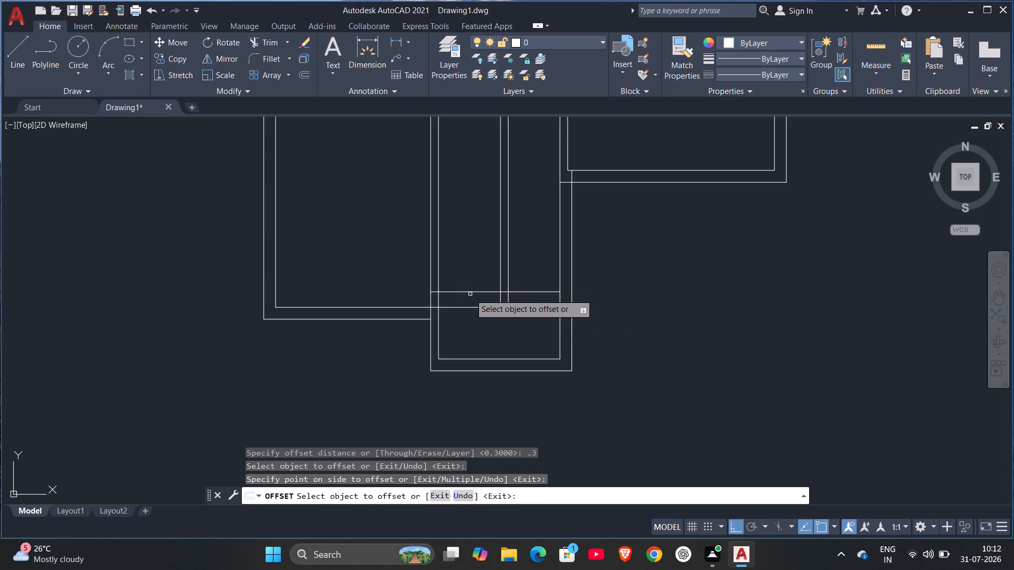
click(470, 292)
click(469, 275)
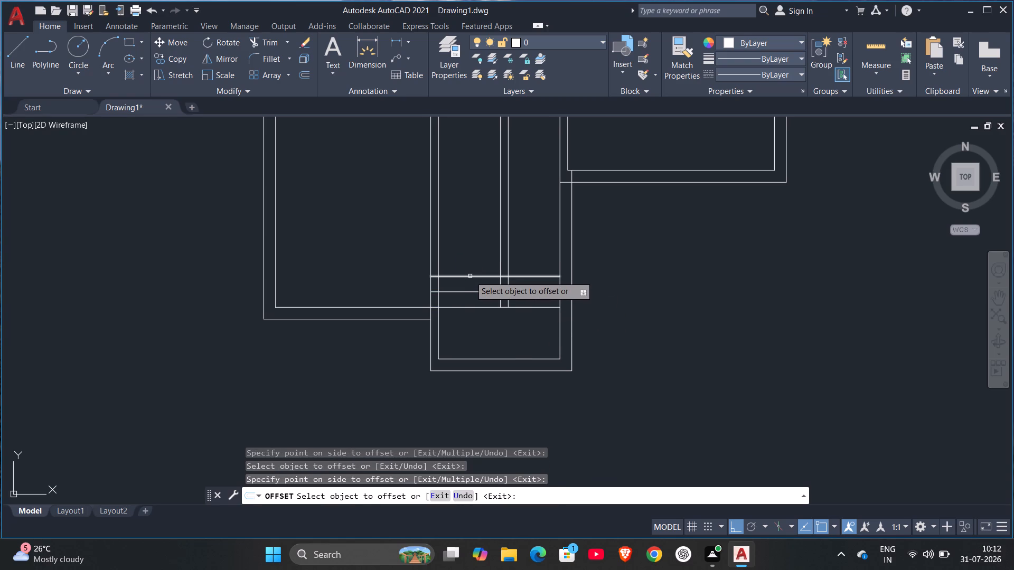
click(470, 276)
click(473, 269)
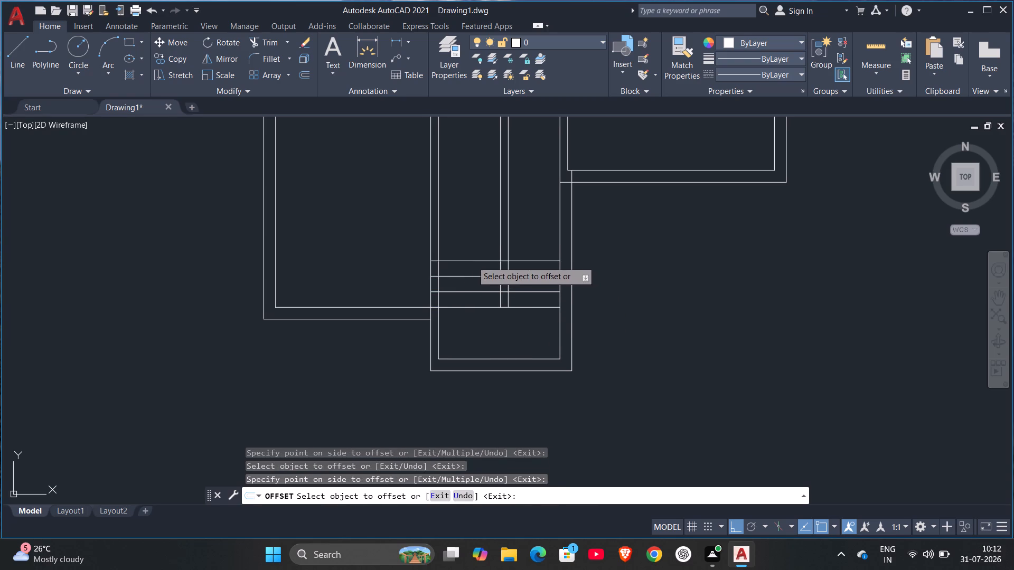
click(472, 261)
click(472, 254)
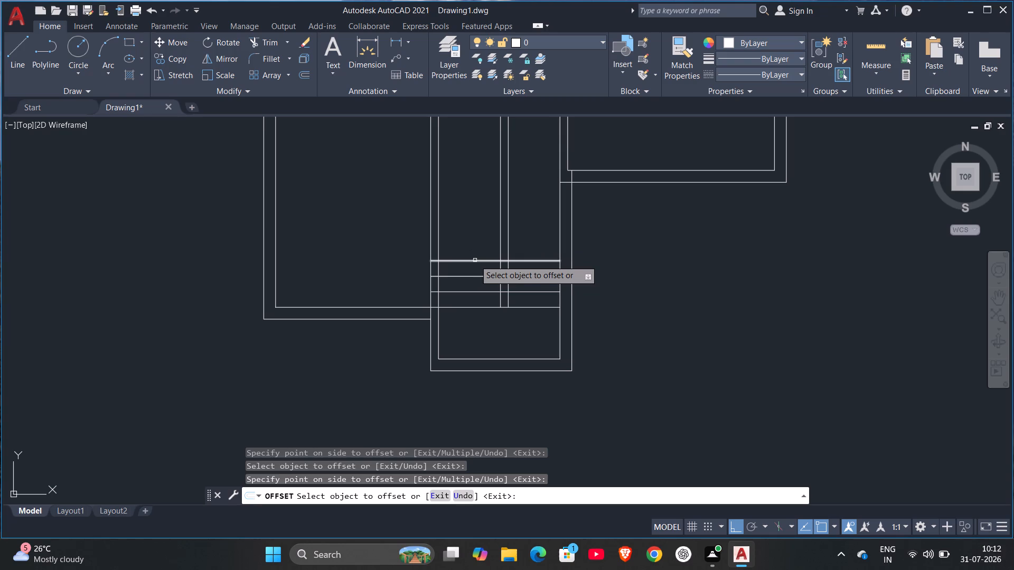
click(477, 260)
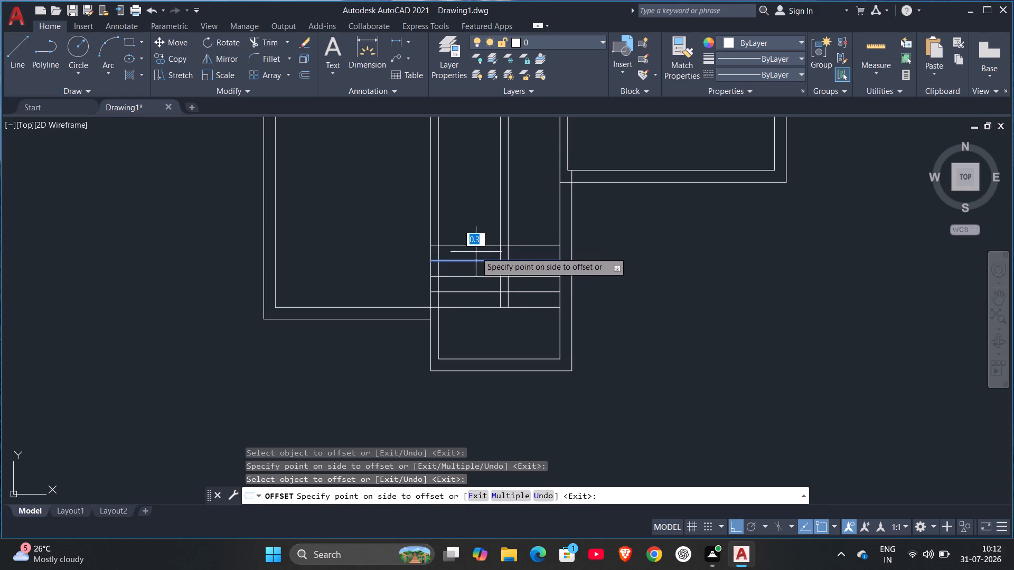
click(476, 252)
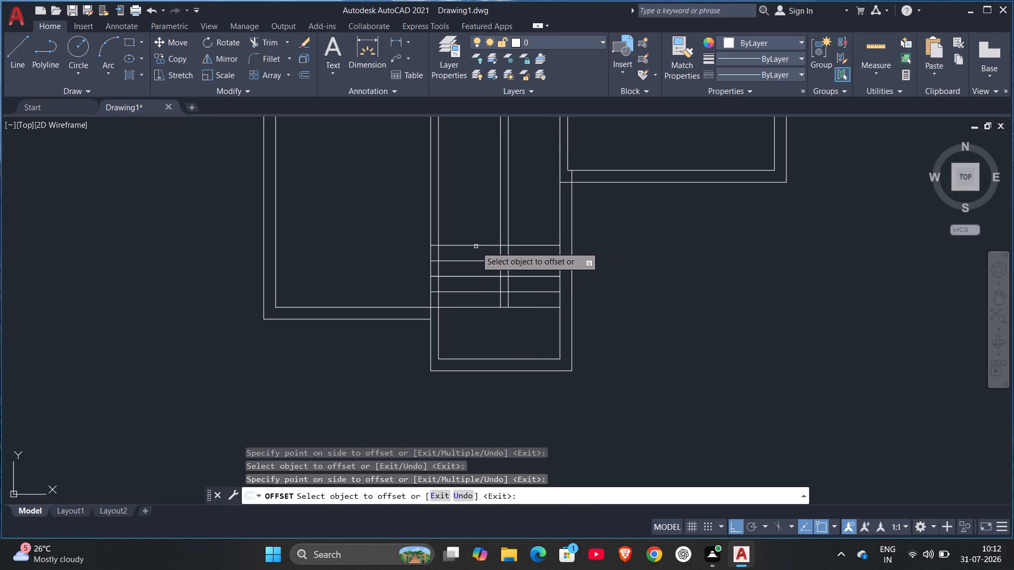
click(476, 246)
click(476, 240)
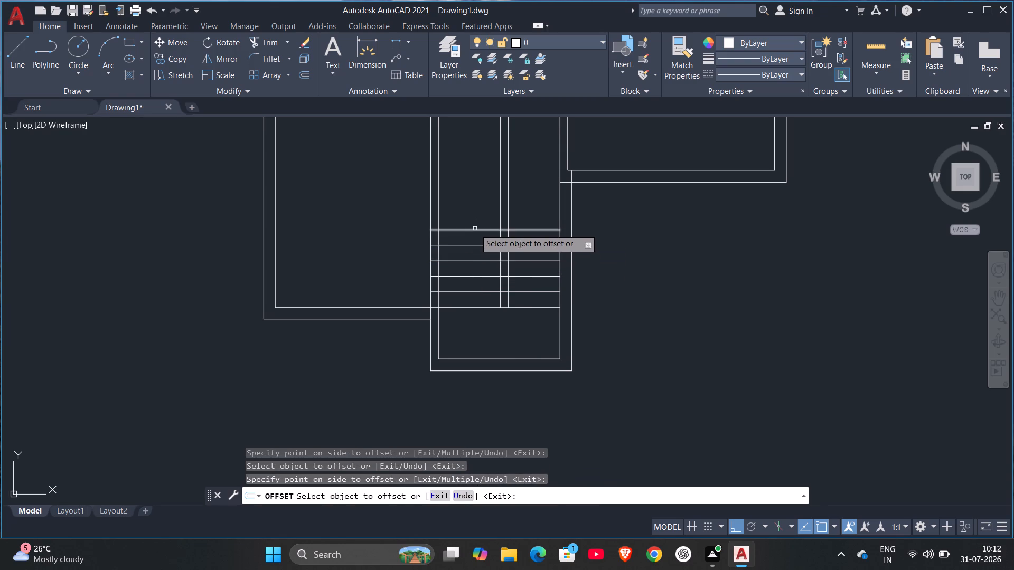
click(475, 229)
click(474, 214)
click(474, 214)
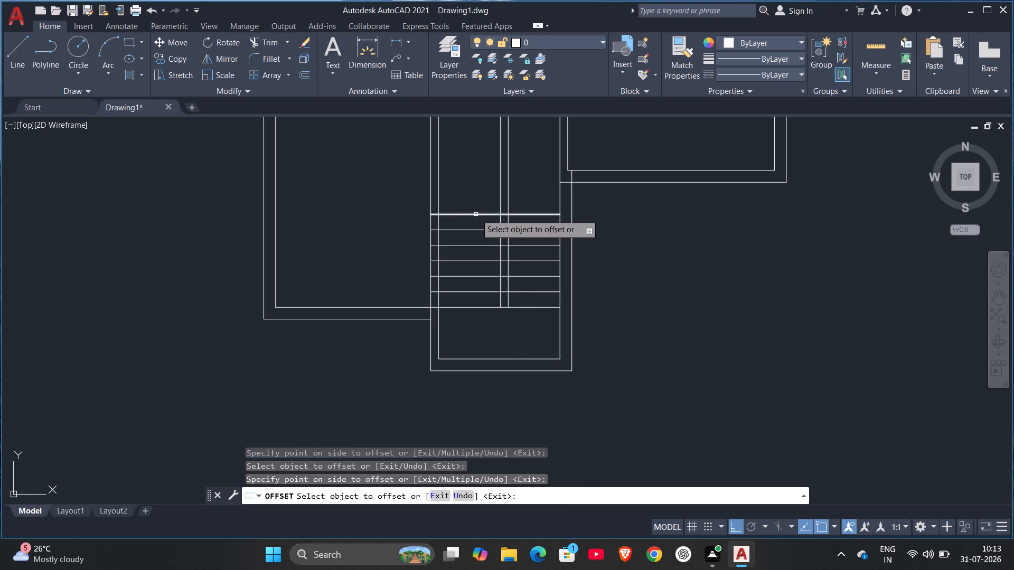
click(476, 214)
click(475, 199)
click(476, 198)
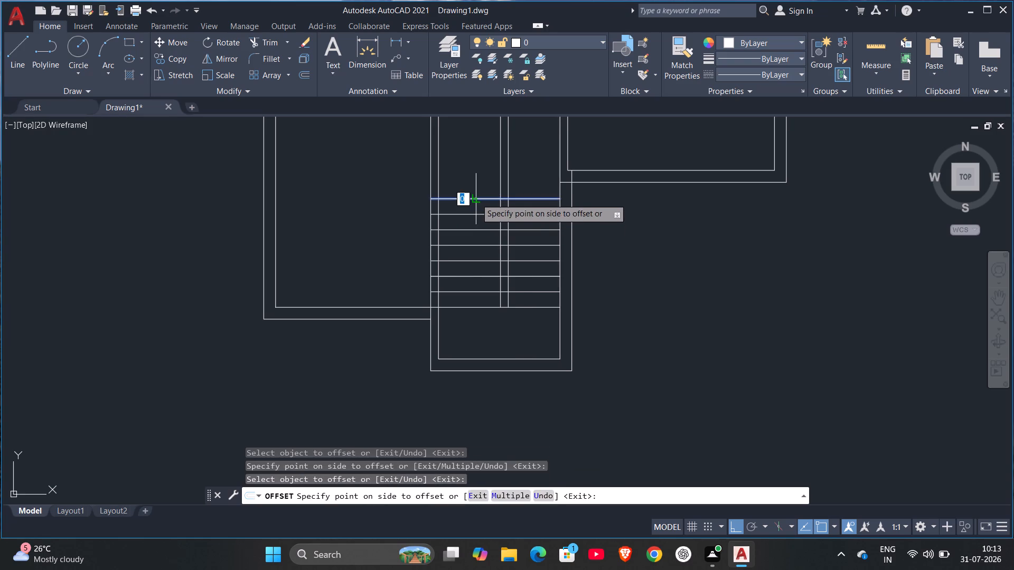
click(476, 194)
click(476, 183)
click(480, 169)
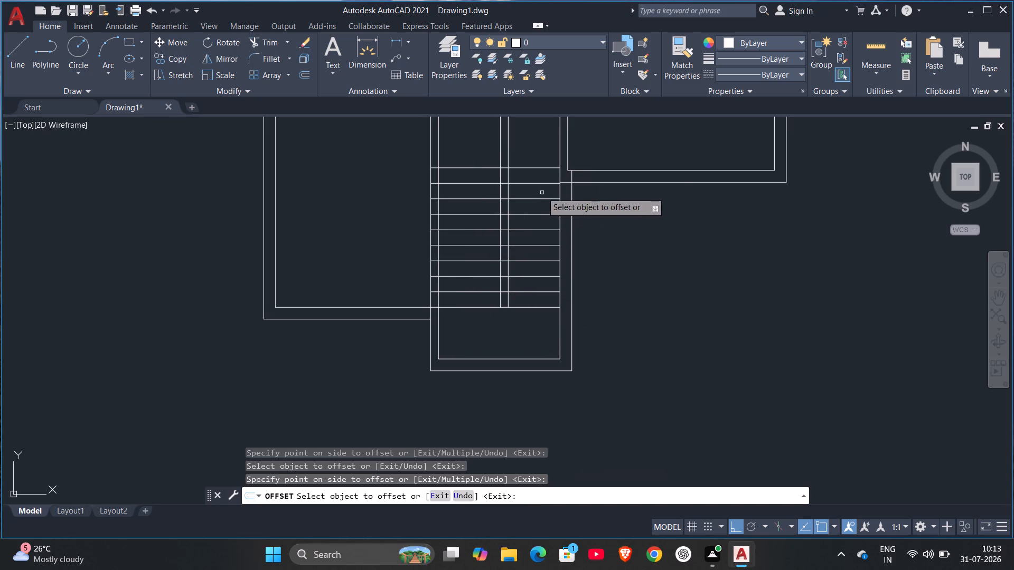
scroll(598, 191, down, 2)
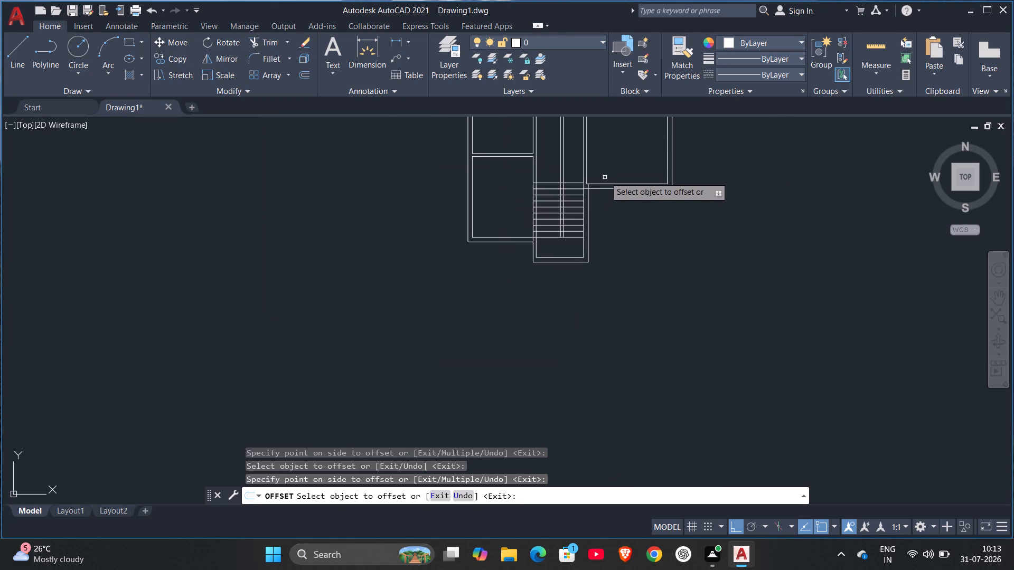
middle_drag(607, 180, 534, 291)
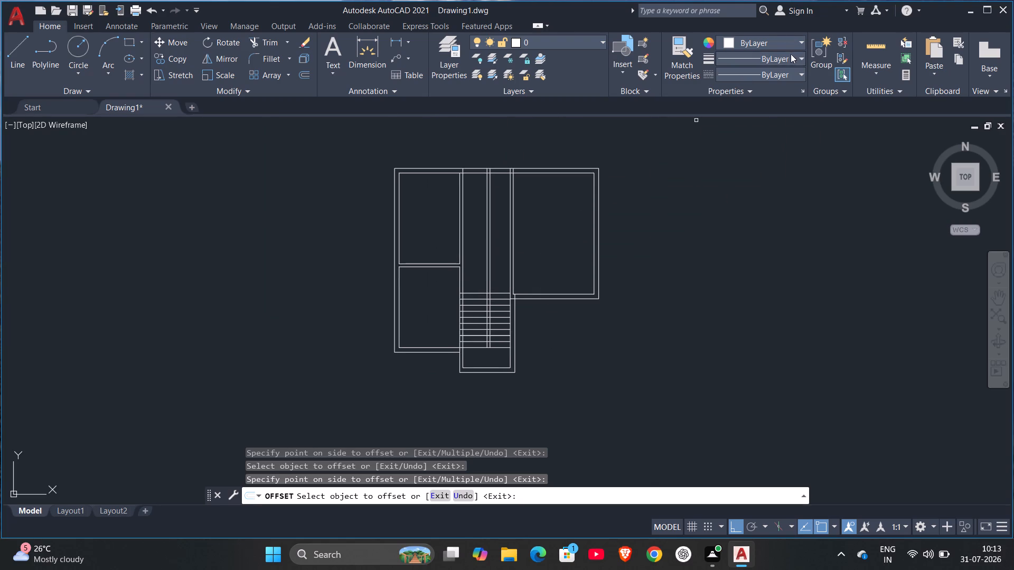
key(Escape)
Quick-measure the stair landing, a tread, the passage above the treads and the outer walls beside the staircase.
click(878, 40)
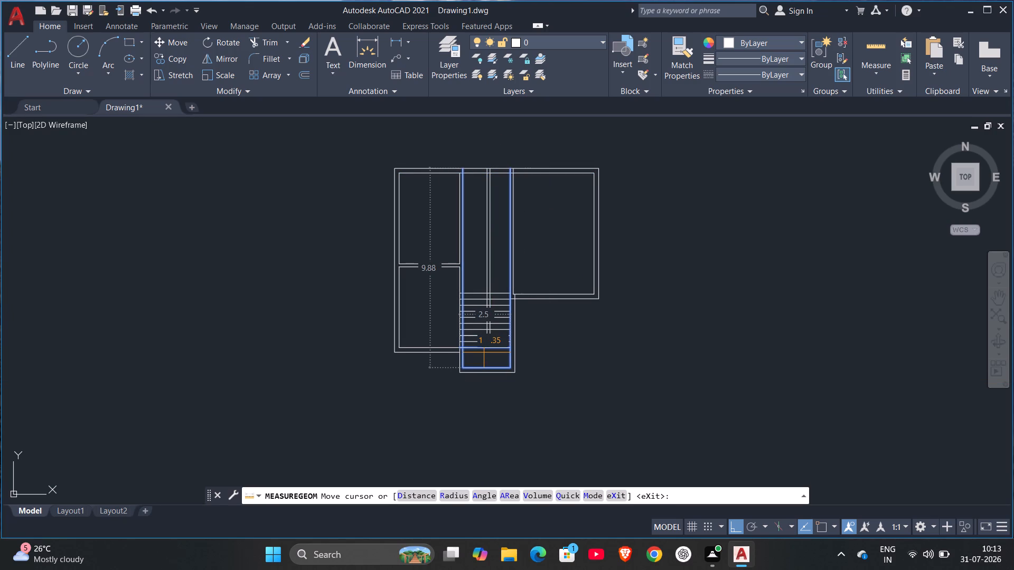
scroll(484, 358, up, 3)
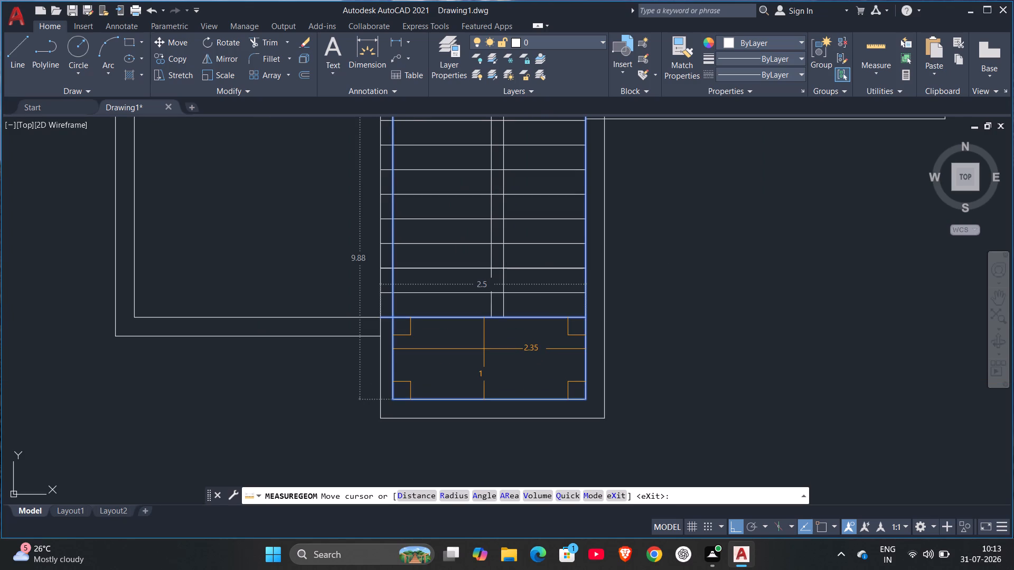
scroll(484, 348, down, 2)
scroll(484, 348, up, 1)
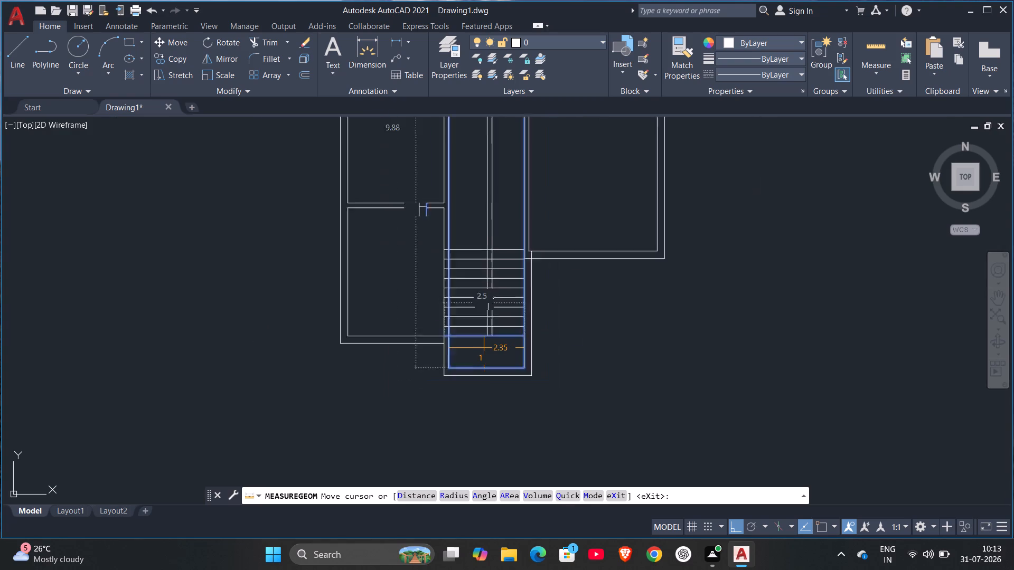
scroll(484, 348, up, 1)
scroll(484, 348, down, 4)
scroll(496, 282, up, 3)
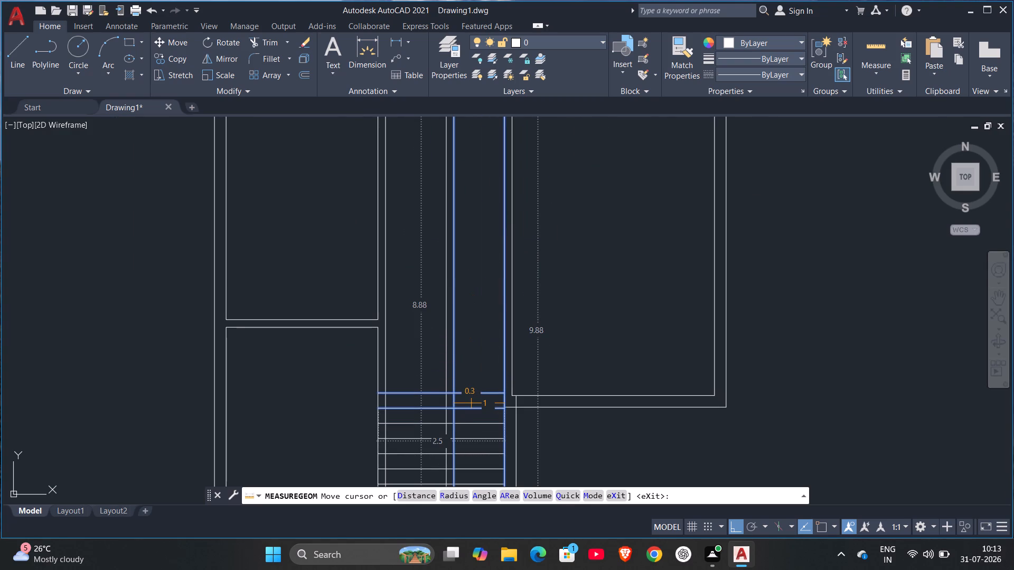
scroll(471, 402, down, 3)
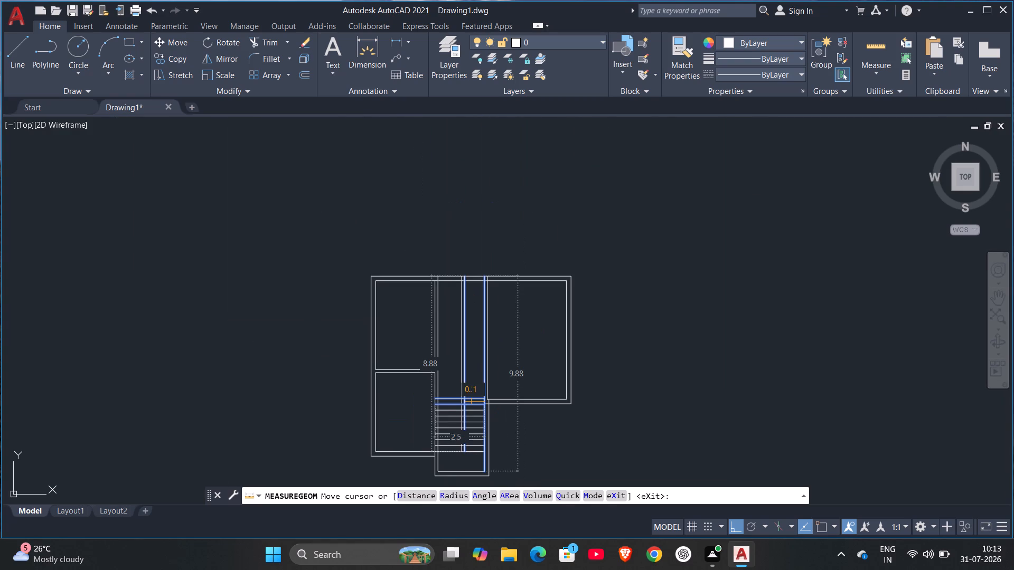
middle_drag(471, 402, 483, 354)
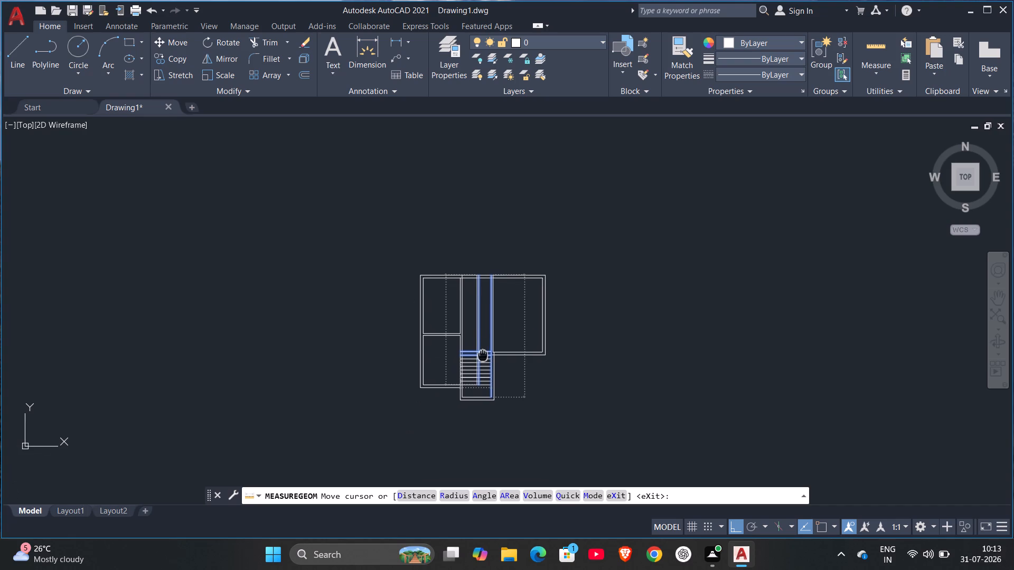
scroll(483, 354, up, 2)
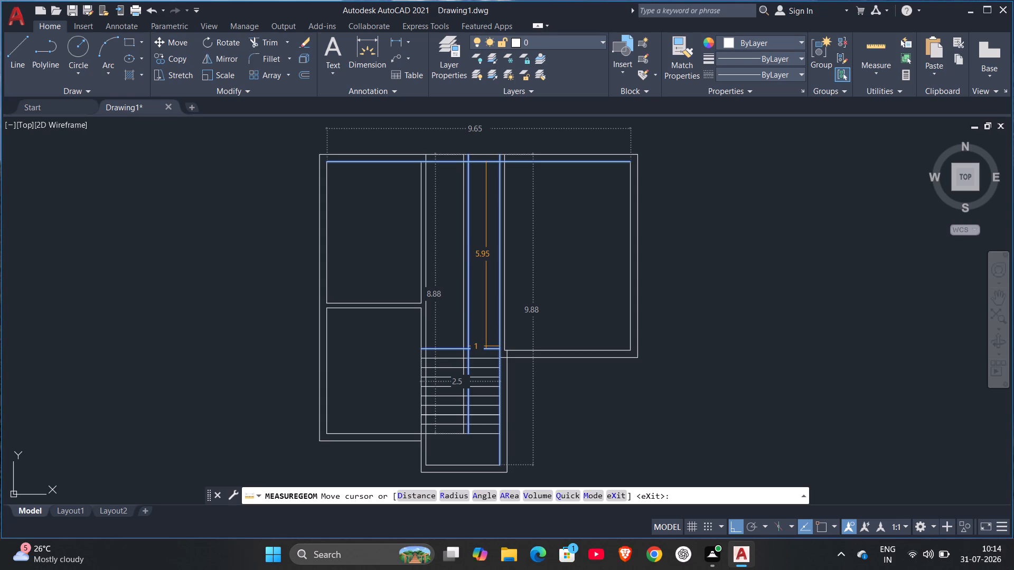
scroll(486, 346, down, 2)
scroll(487, 347, up, 1)
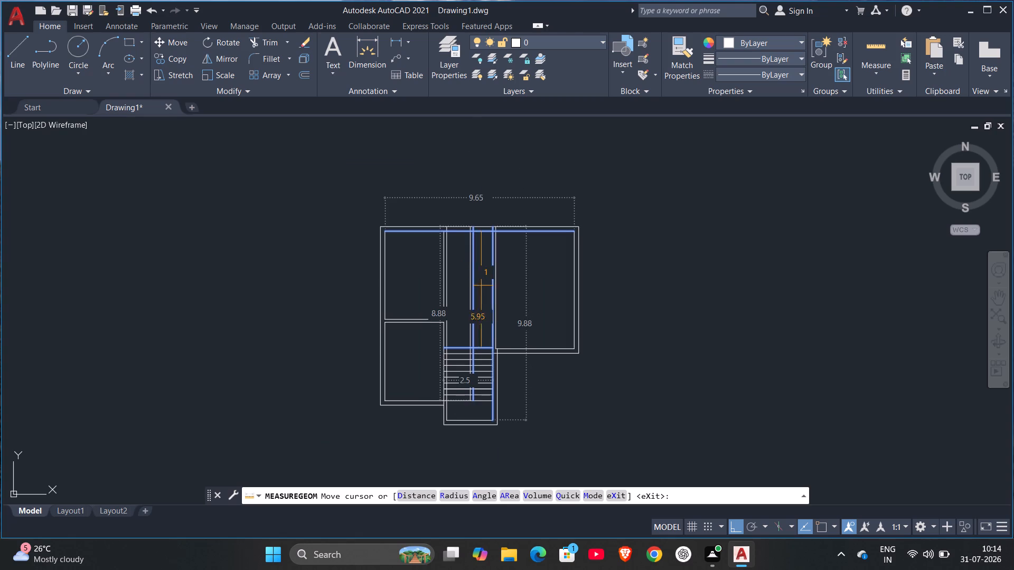
scroll(490, 282, down, 1)
scroll(479, 397, up, 3)
middle_drag(501, 338, 501, 423)
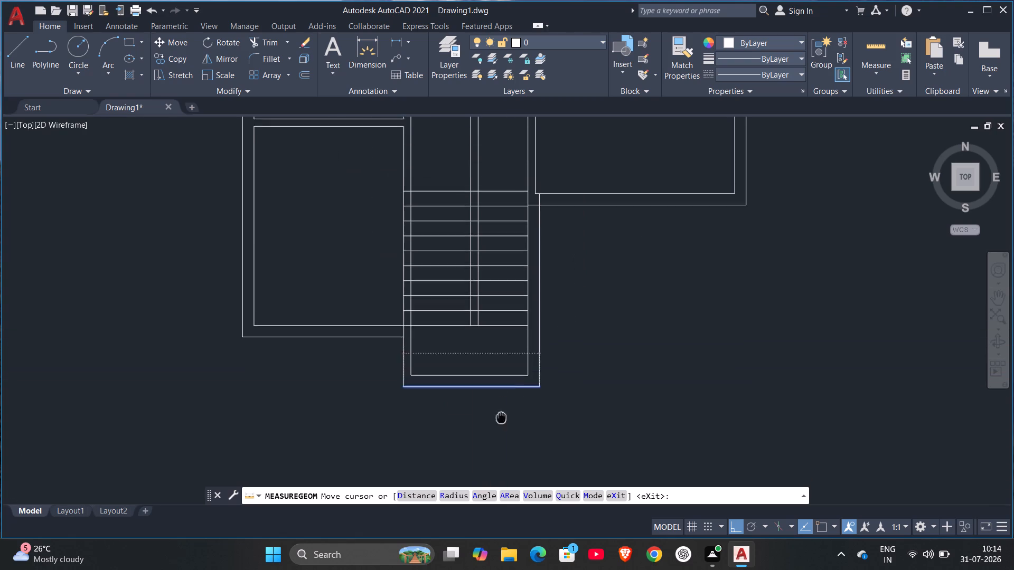
middle_drag(501, 423, 501, 514)
scroll(501, 512, down, 2)
scroll(504, 449, down, 1)
middle_drag(533, 437, 533, 429)
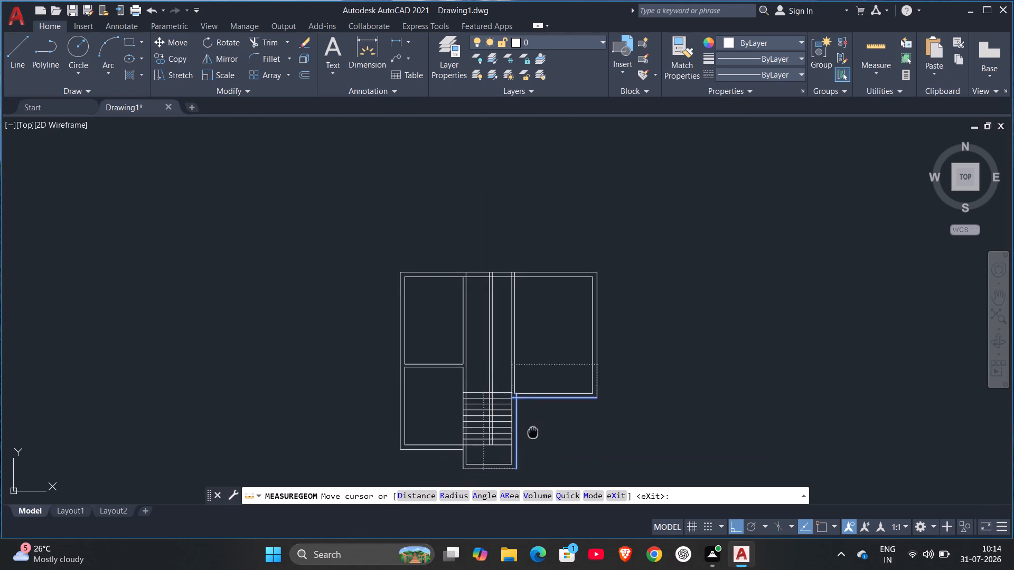
middle_drag(533, 429, 533, 373)
scroll(533, 373, up, 2)
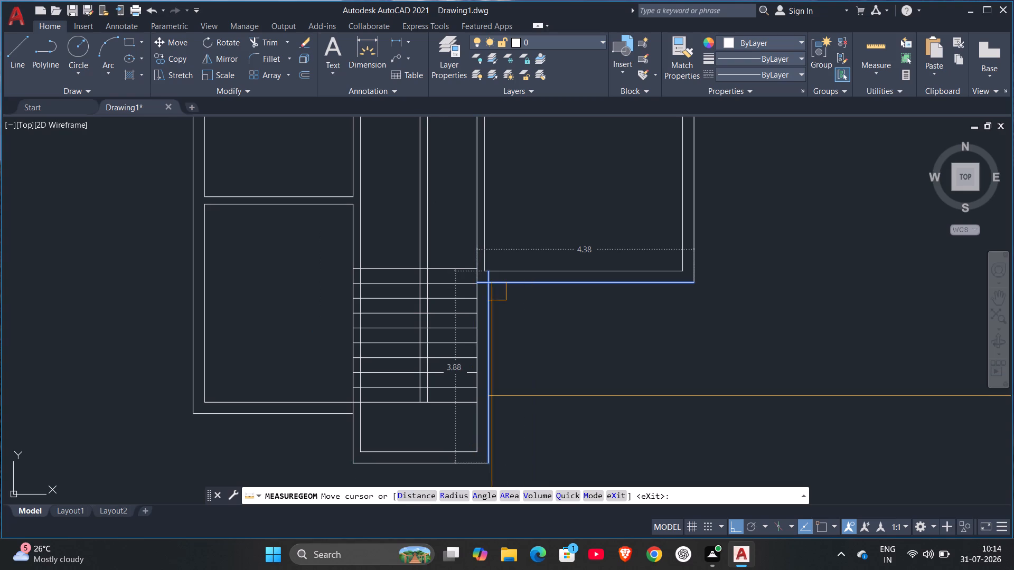
key(Escape)
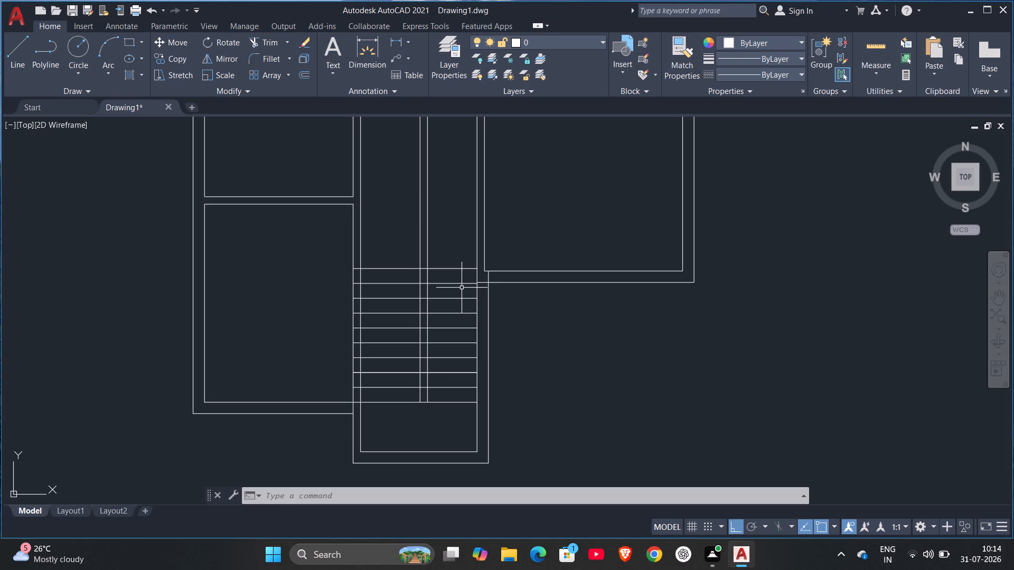
Examine the stair treads and their junctions with the surrounding walls in the middle bay.
scroll(412, 309, up, 1)
scroll(411, 308, down, 4)
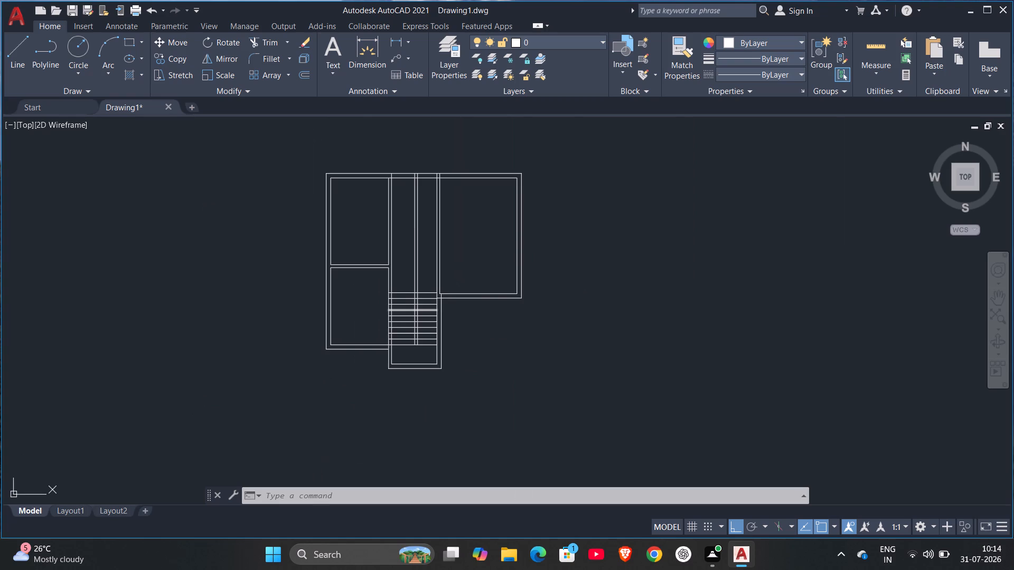
scroll(411, 304, up, 1)
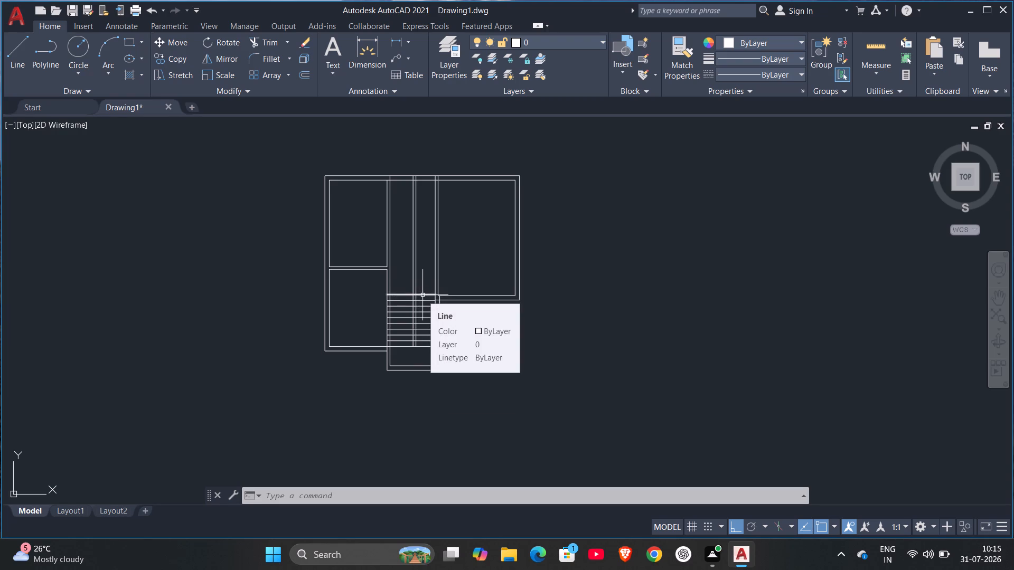
scroll(424, 297, up, 1)
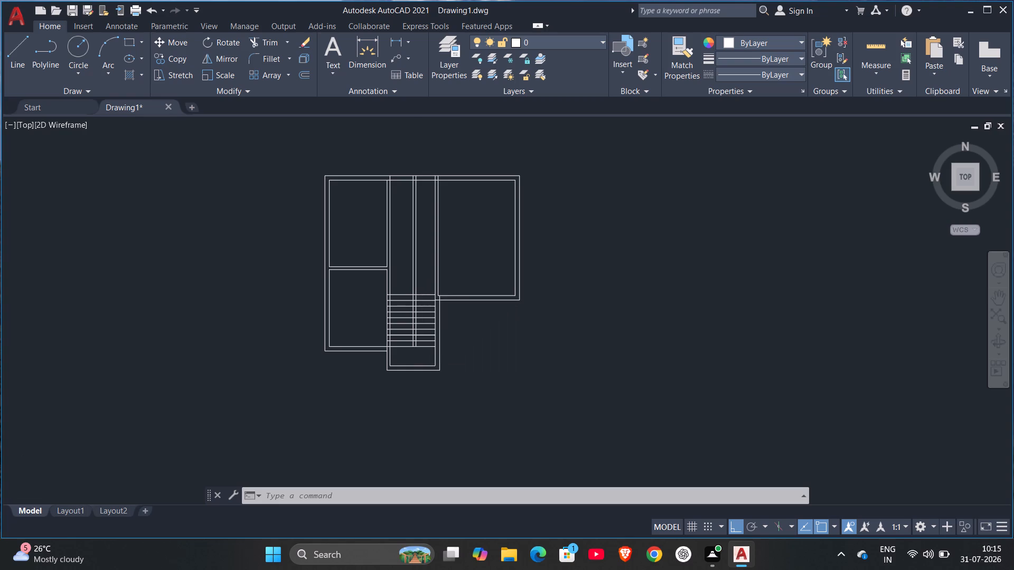
scroll(424, 297, up, 2)
scroll(427, 303, down, 4)
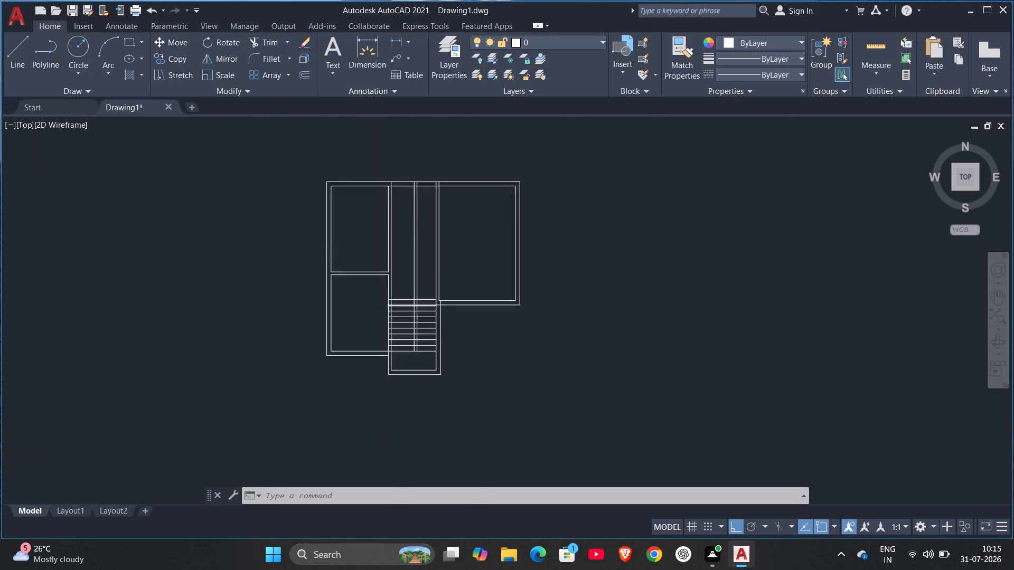
scroll(429, 322, up, 4)
scroll(429, 321, down, 1)
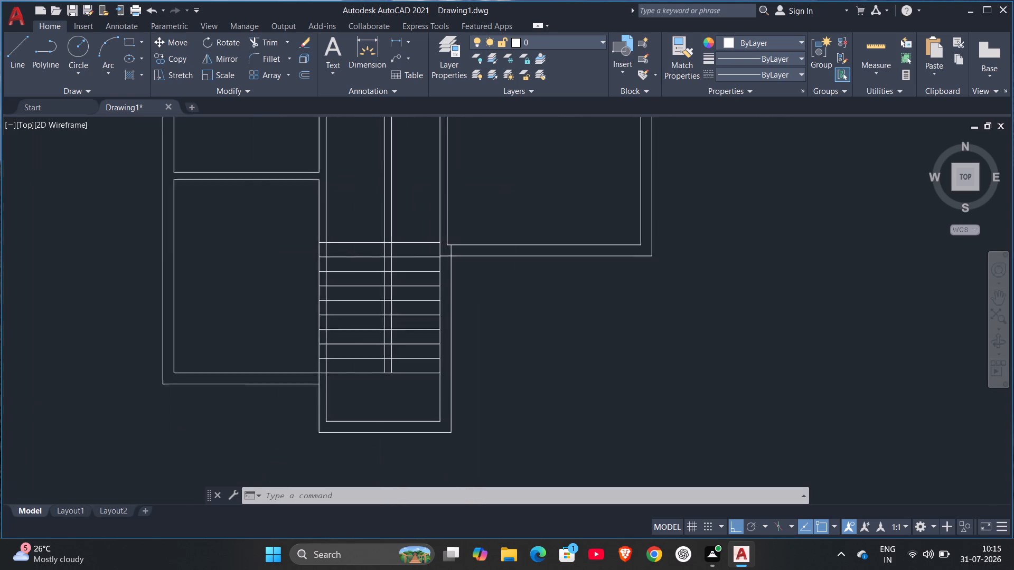
scroll(429, 321, down, 2)
Quick-measure the rooms on both sides, the wall thicknesses and the middle passage above the stair treads.
click(871, 42)
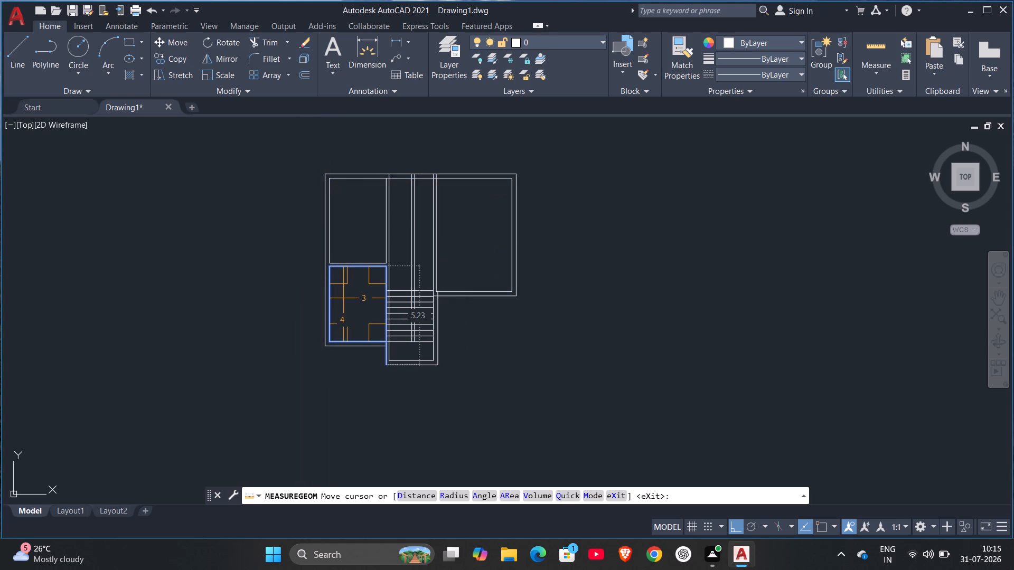
scroll(273, 252, up, 3)
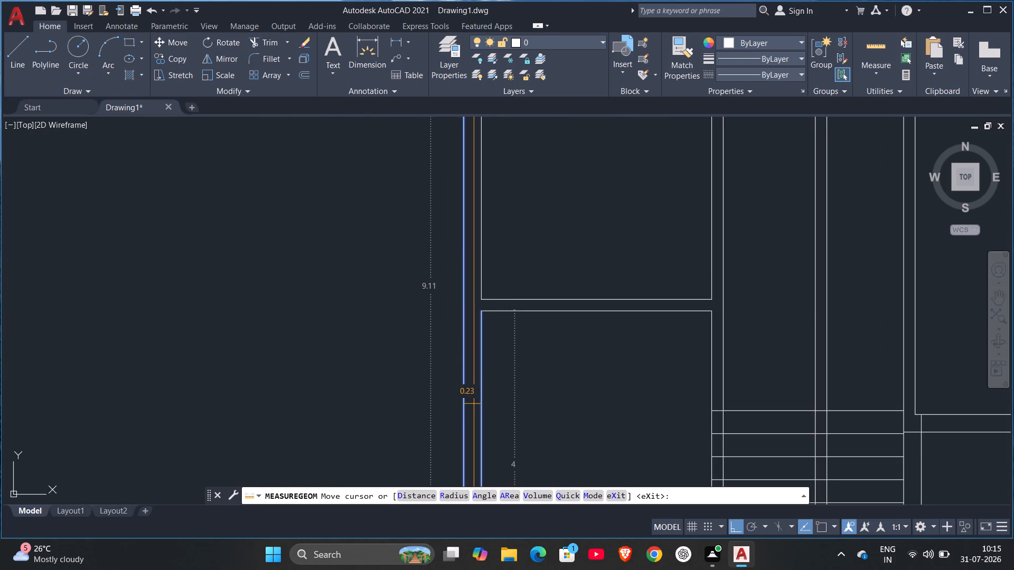
scroll(472, 391, down, 3)
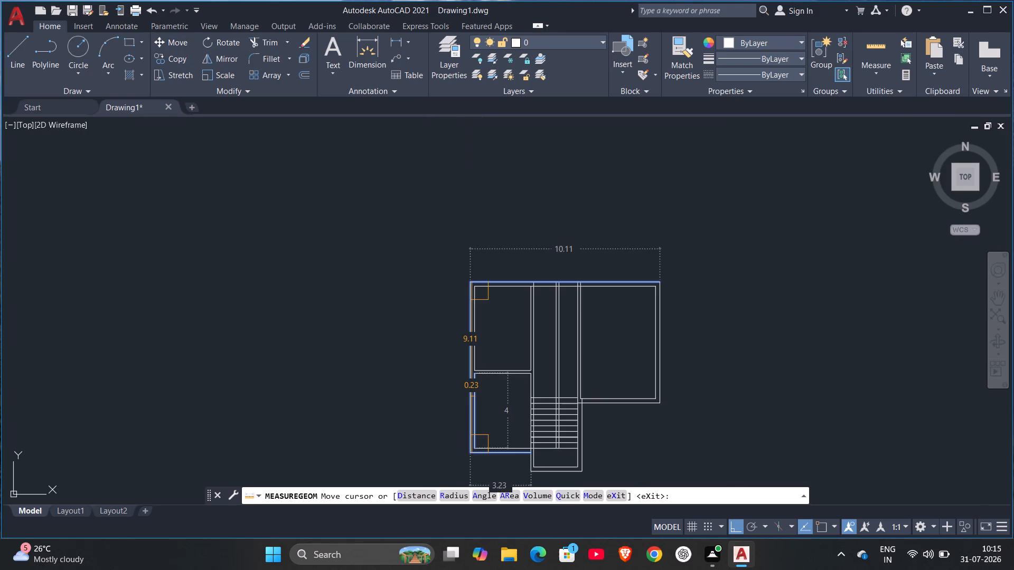
scroll(472, 397, up, 3)
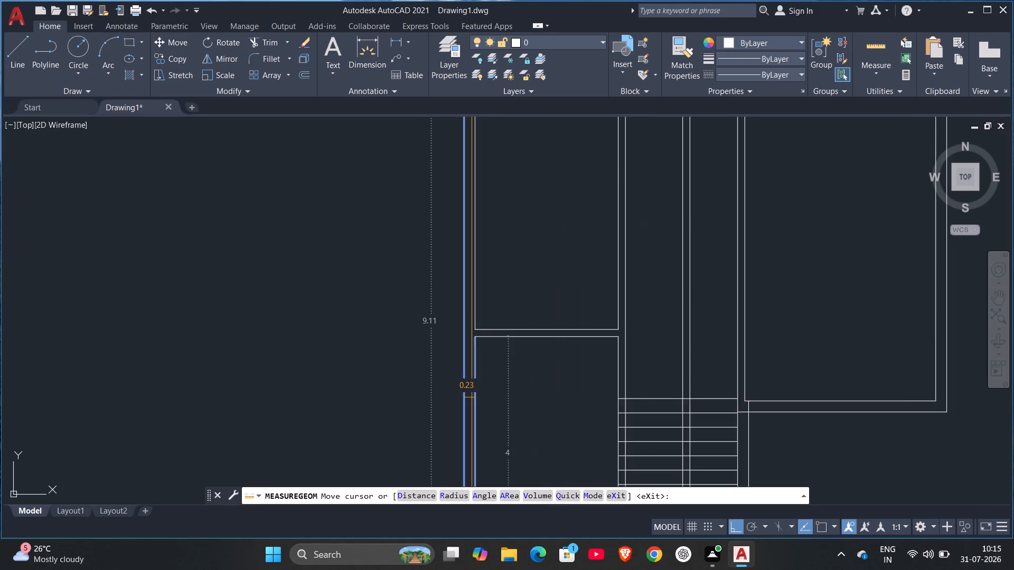
scroll(468, 400, down, 3)
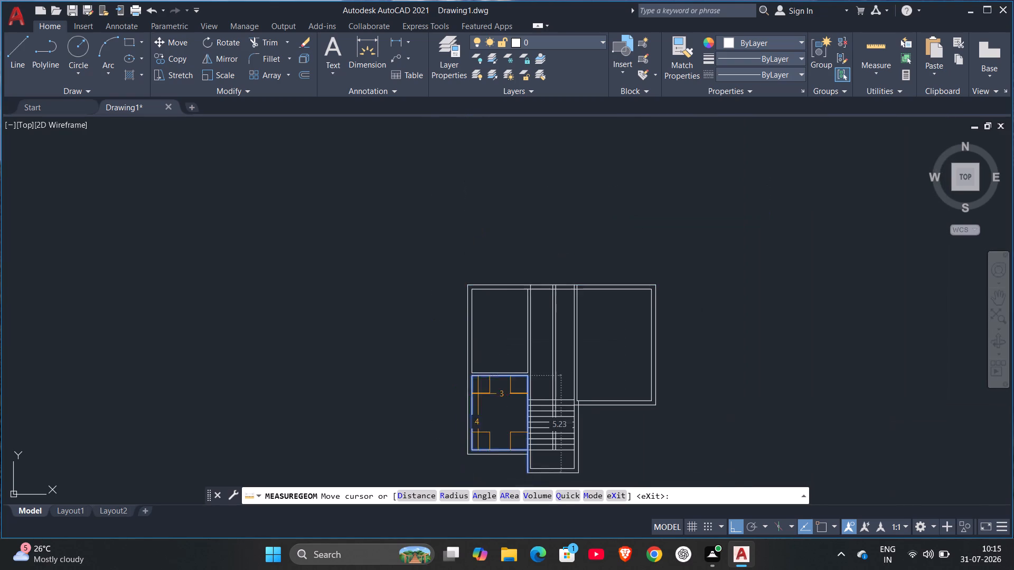
scroll(514, 357, up, 3)
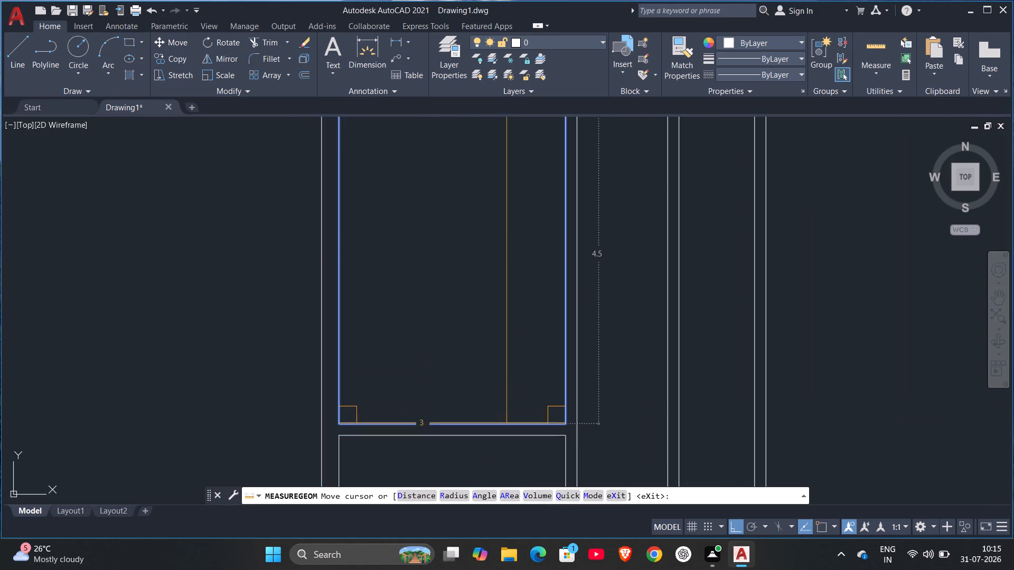
scroll(534, 419, down, 2)
scroll(604, 403, up, 3)
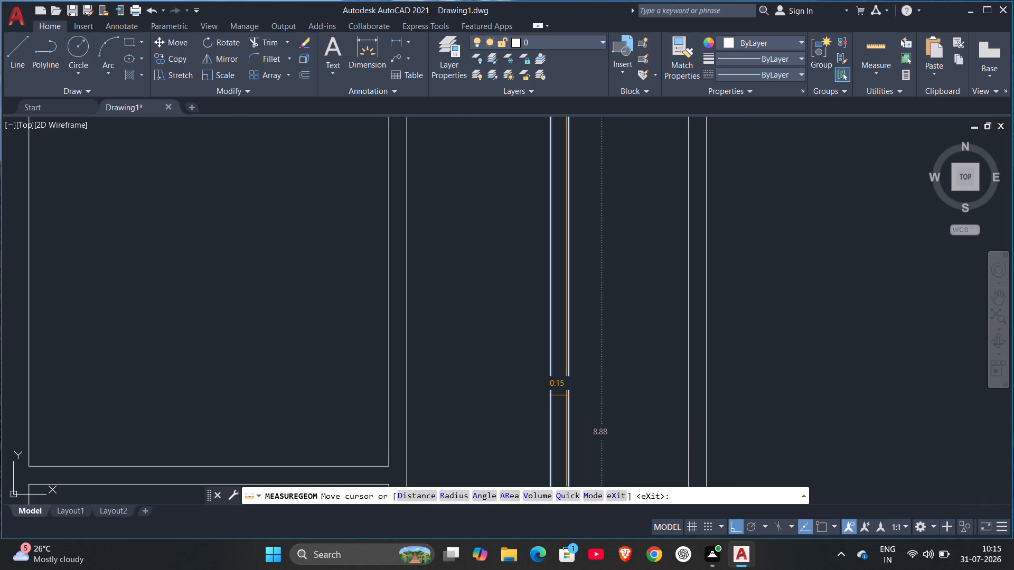
scroll(561, 388, down, 5)
scroll(589, 383, up, 1)
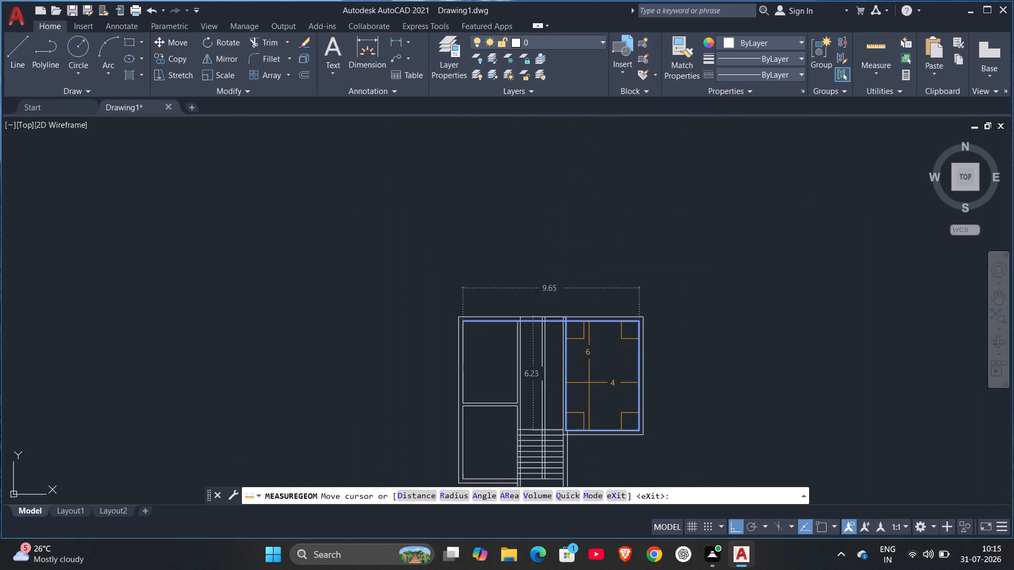
scroll(588, 383, up, 4)
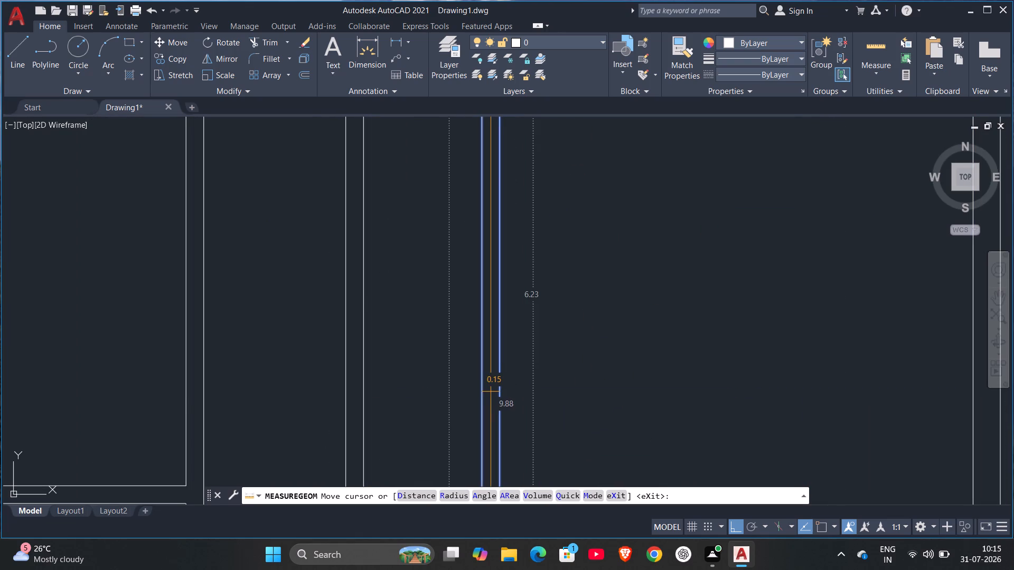
scroll(491, 392, down, 6)
scroll(486, 413, up, 4)
scroll(485, 417, down, 4)
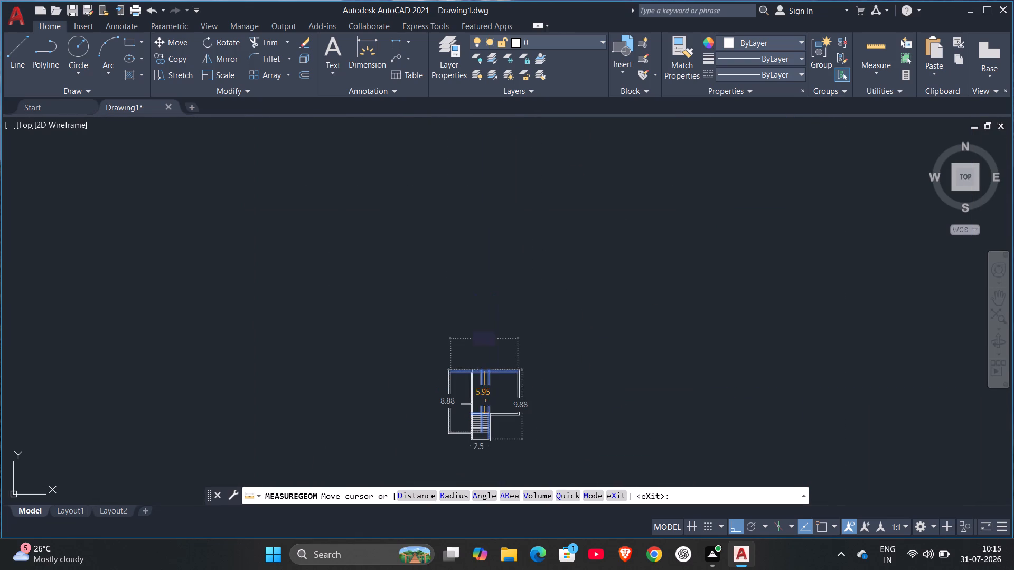
middle_drag(485, 393, 483, 351)
scroll(483, 351, up, 3)
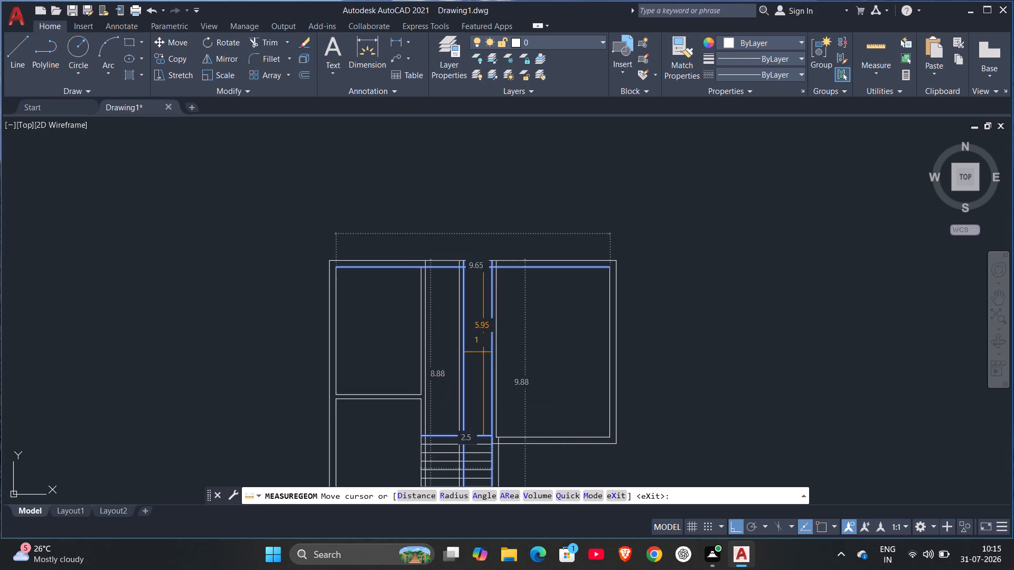
middle_drag(487, 431, 487, 351)
key(Escape)
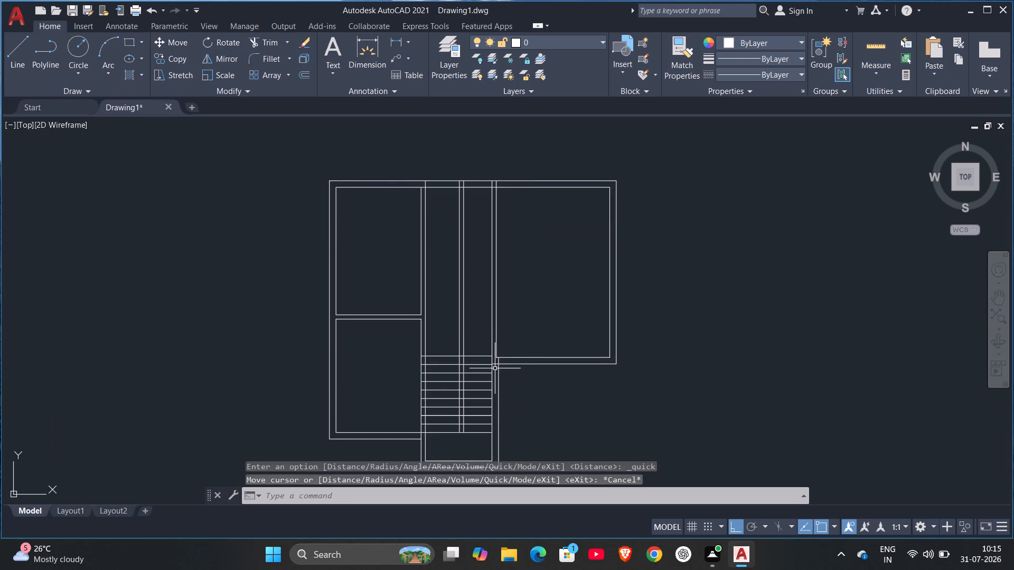
key(Escape)
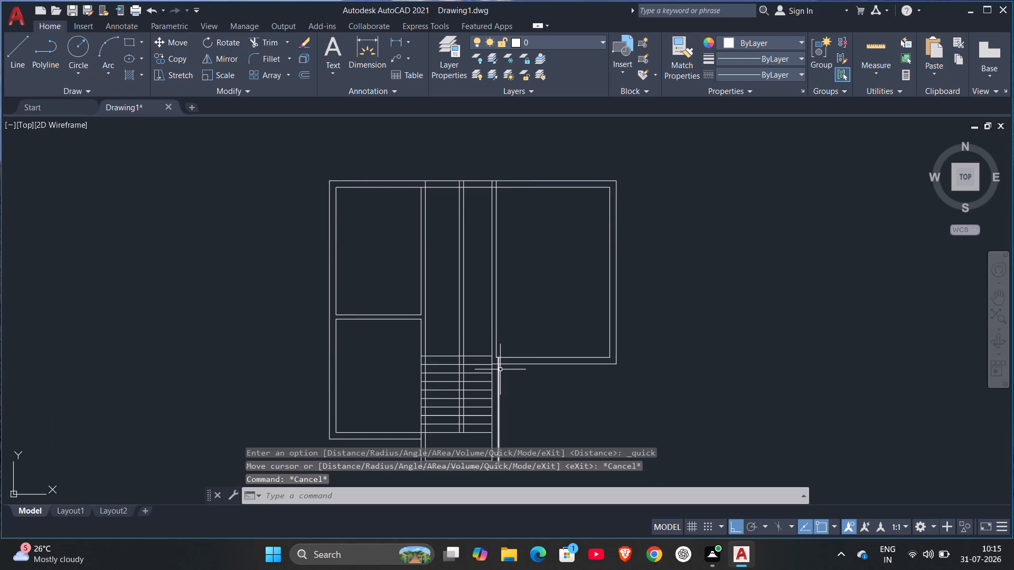
Offset the topmost stair tread line upward by 3.8 m in the middle bay.
key(o)
key(Return)
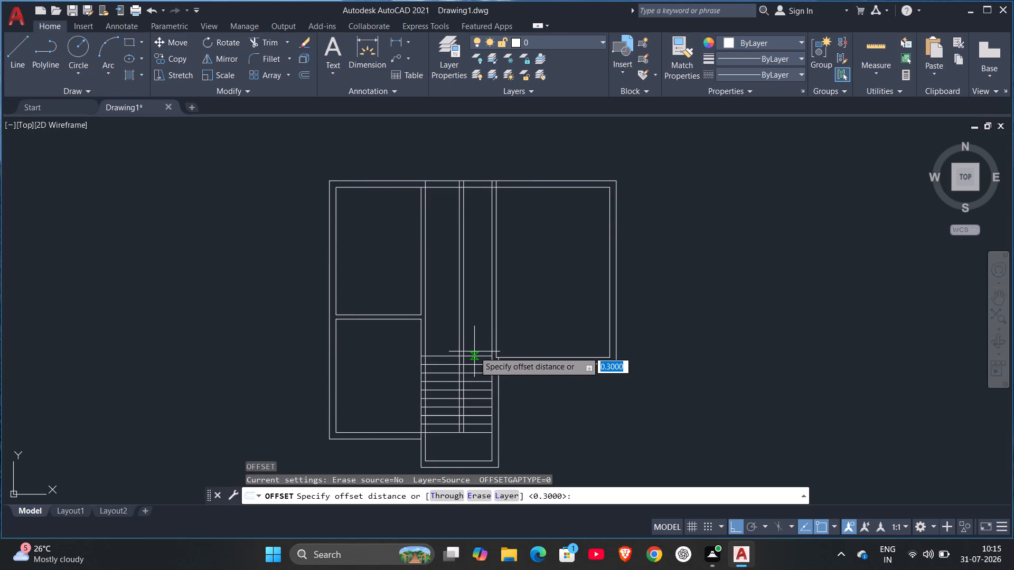
key(3)
key(period)
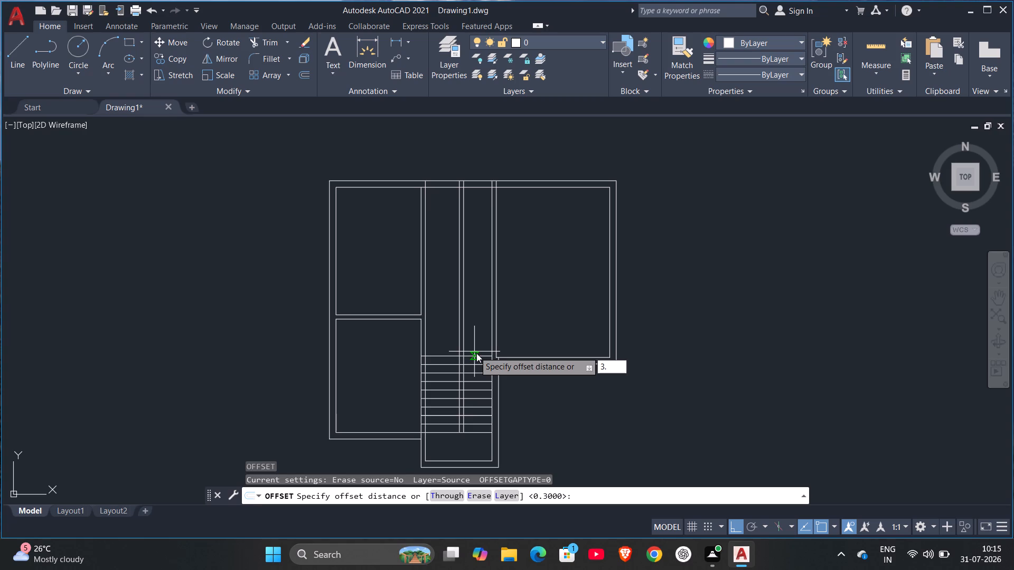
key(8)
key(Return)
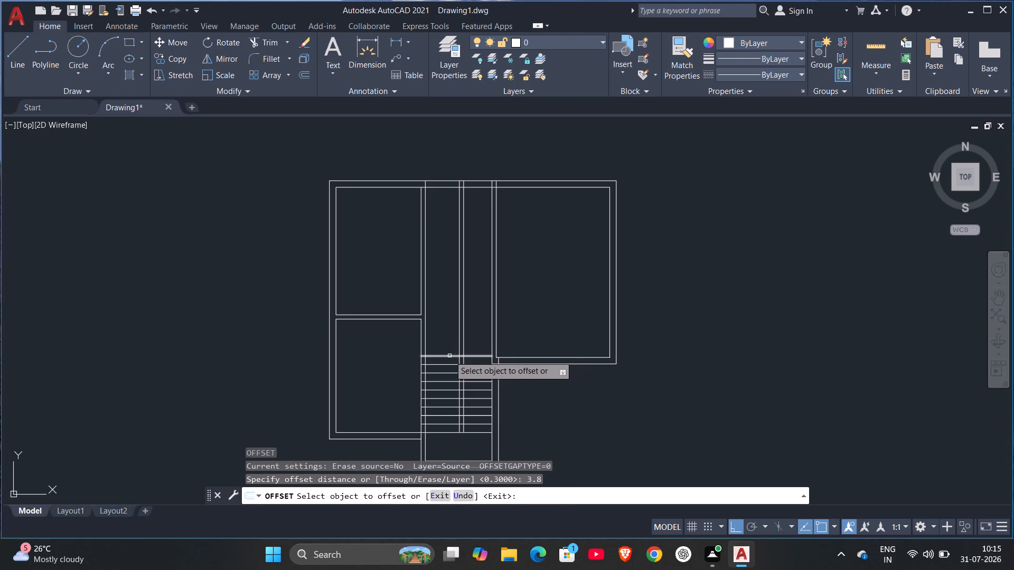
click(449, 356)
click(443, 297)
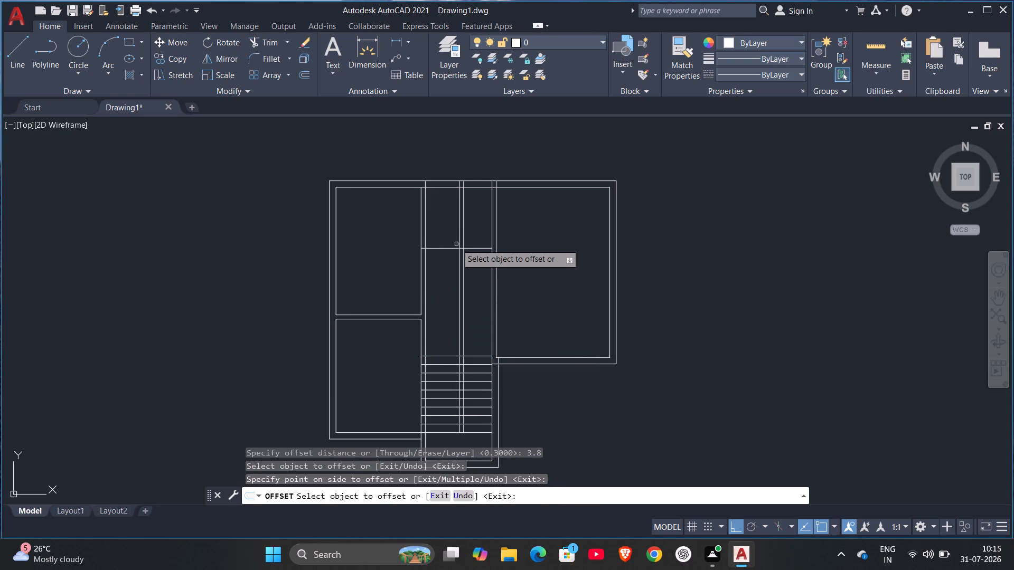
scroll(448, 248, up, 1)
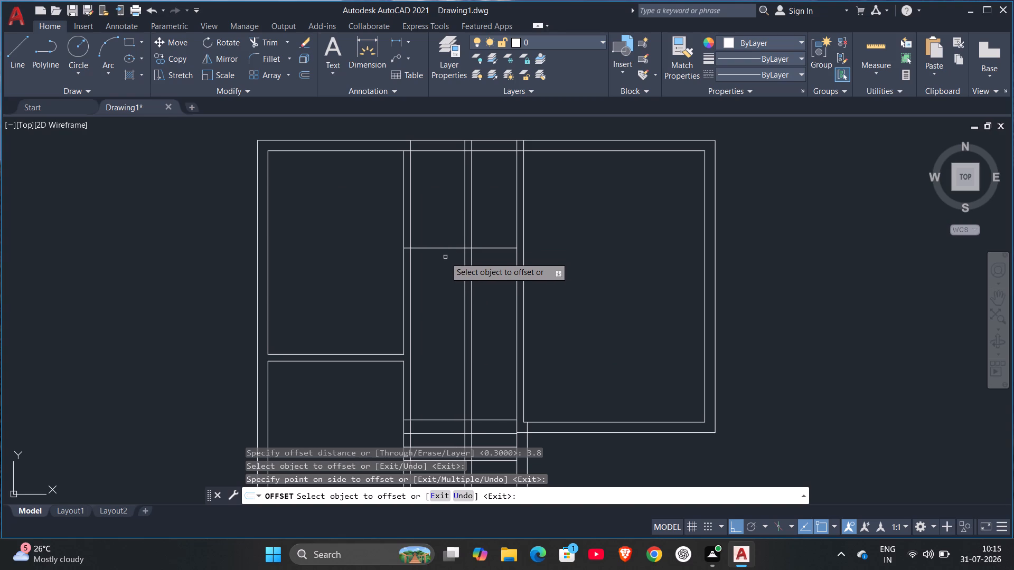
key(Escape)
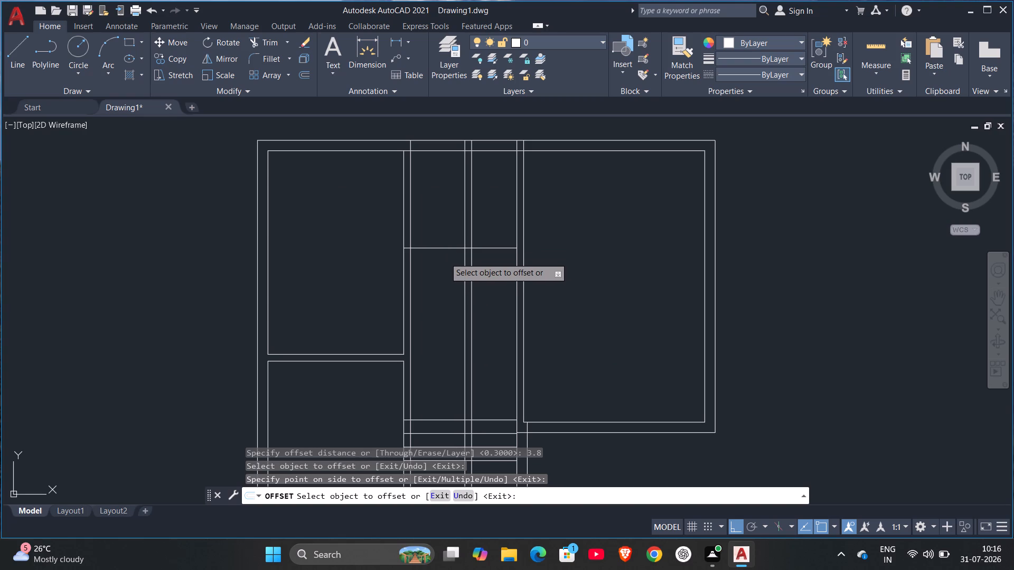
Trim the two vertical partition lines in the middle bay between the 3.8 m offset line and the top stair tread.
text(TR)
key(Return)
drag(453, 278, 491, 317)
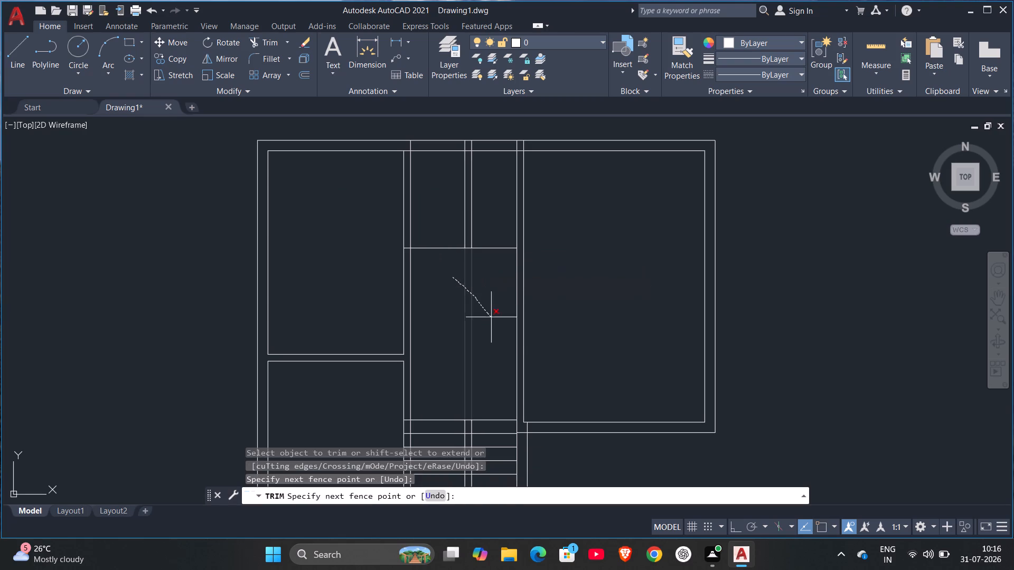
drag(491, 317, 492, 319)
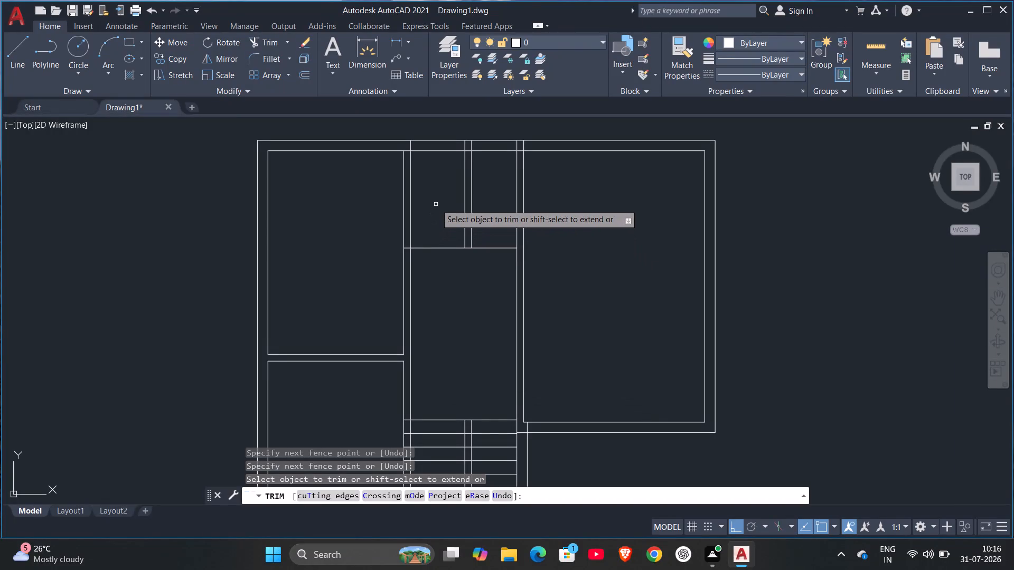
key(Escape)
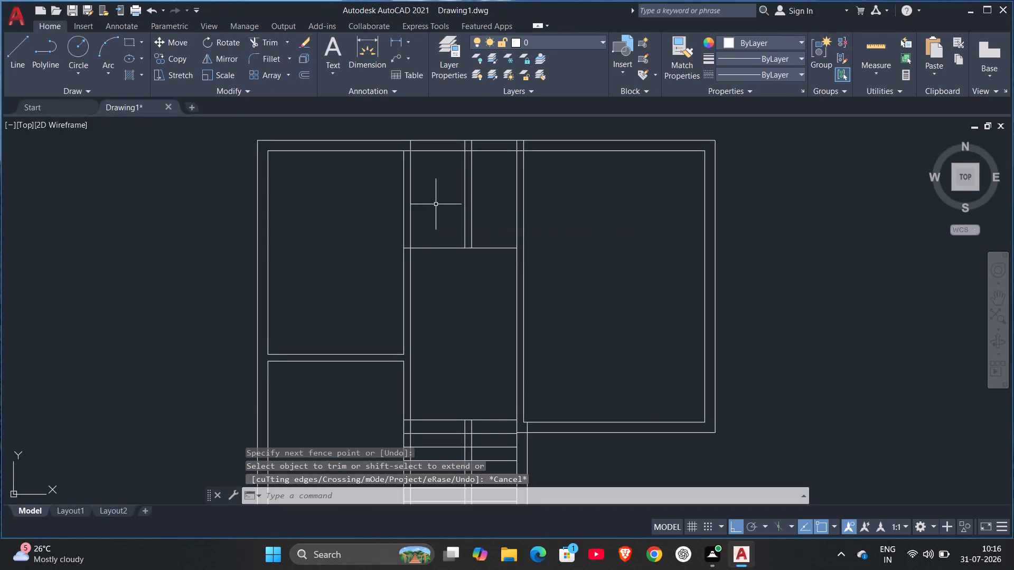
Delete the two leftover vertical partition segments that run through the stair treads.
click(465, 431)
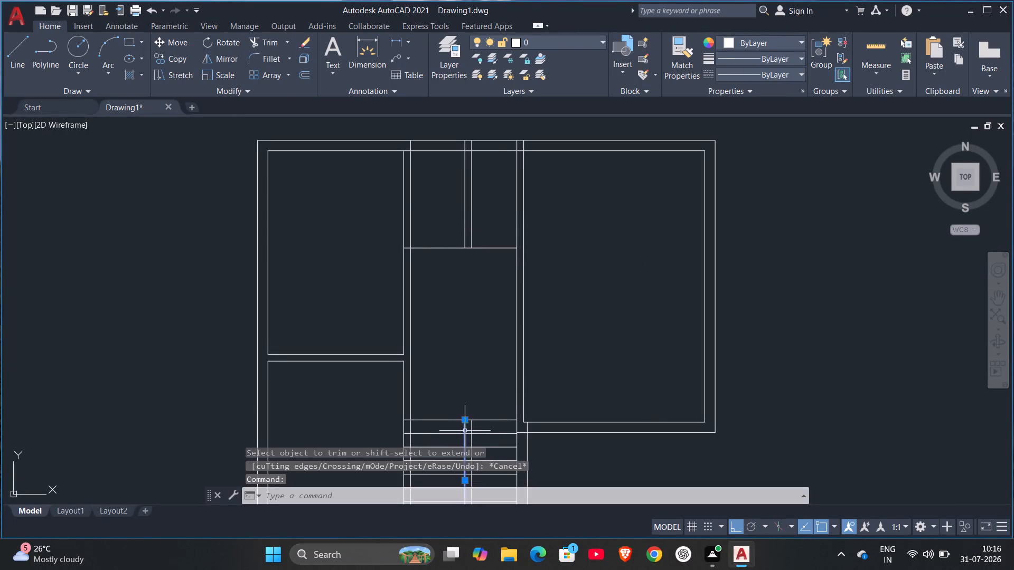
click(472, 430)
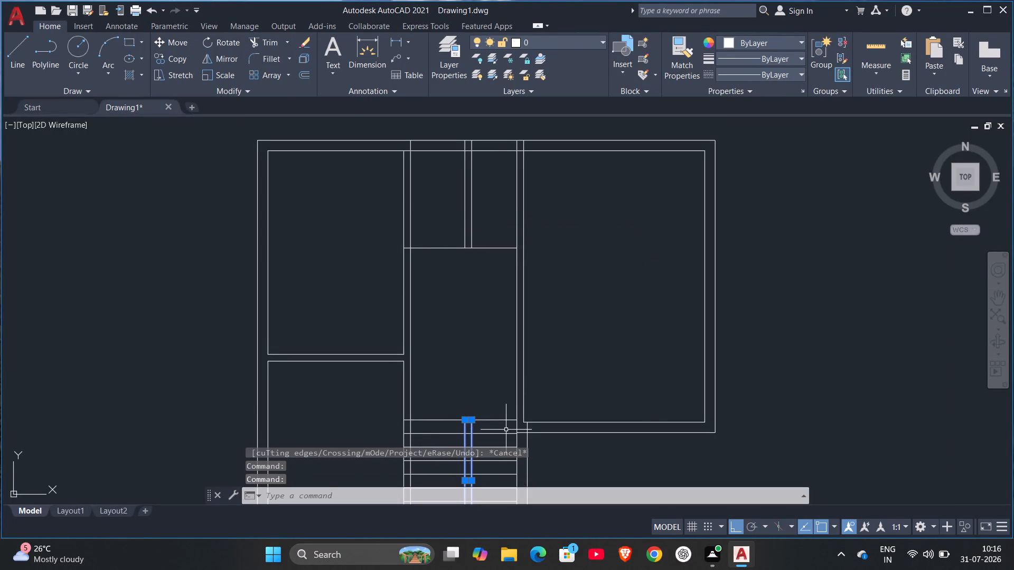
key(Delete)
Trim the tread line ends that cross the thickness of the wall on the staircase's west side.
middle_drag(499, 452, 514, 245)
scroll(493, 279, up, 2)
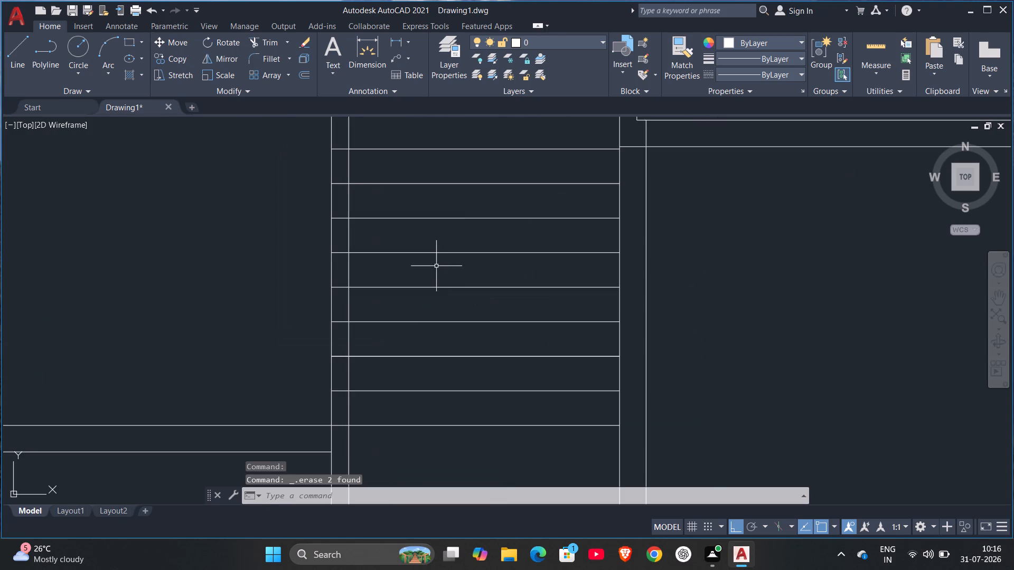
middle_drag(435, 263, 537, 274)
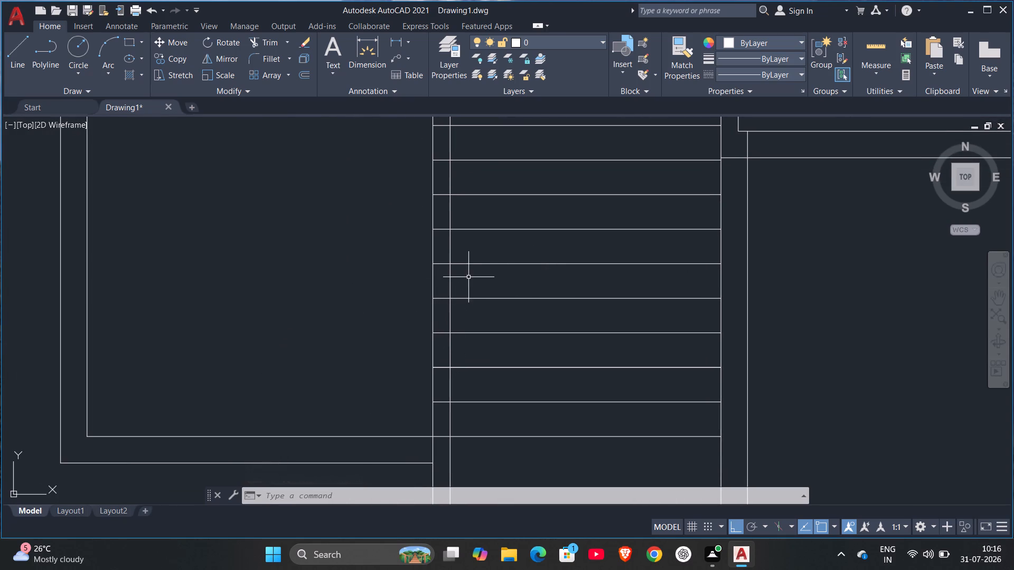
key(t)
key(r)
key(Return)
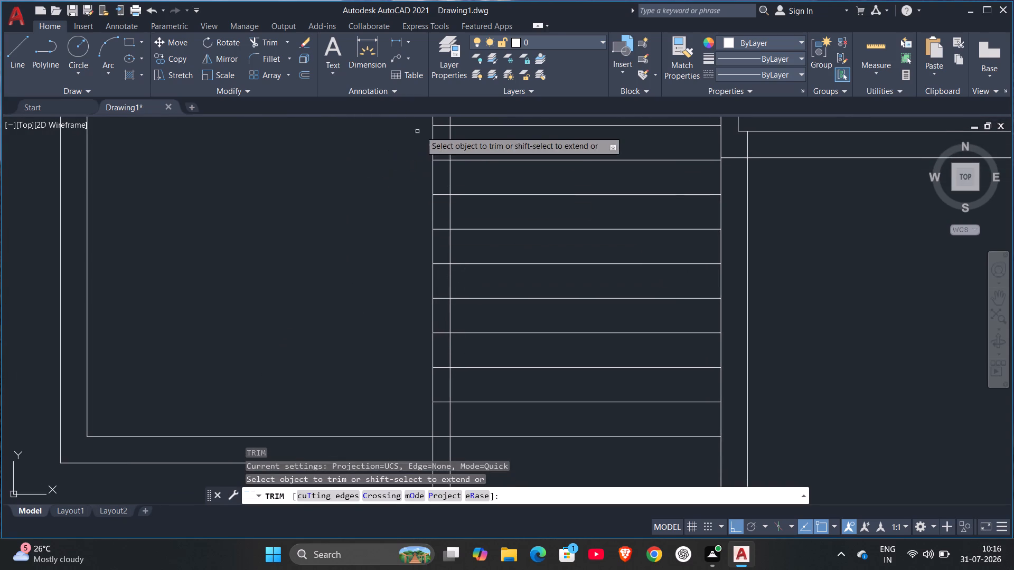
scroll(428, 135, down, 1)
click(439, 120)
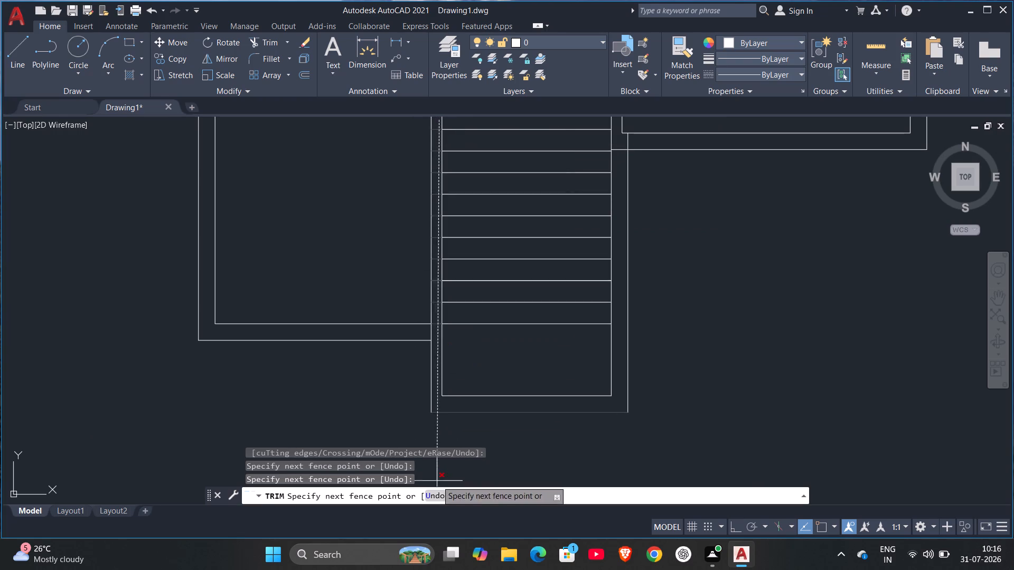
click(438, 361)
scroll(483, 309, down, 3)
middle_drag(521, 330, 506, 369)
scroll(508, 378, up, 2)
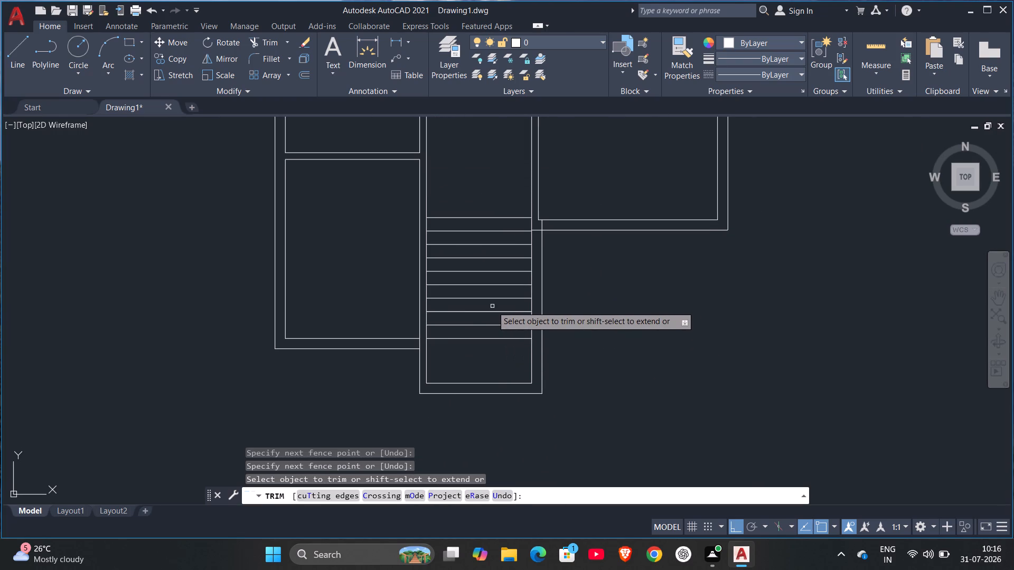
key(Escape)
Draw a vertical centre line through the staircase from the midpoint of the top tread to the midpoint of the bottom tread.
key(l)
key(Return)
scroll(492, 306, up, 1)
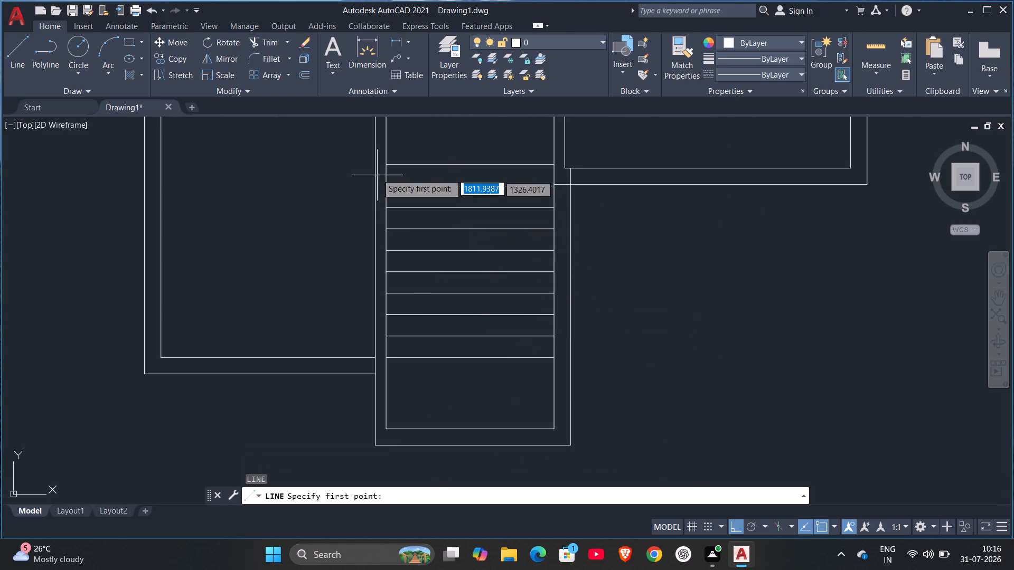
click(467, 165)
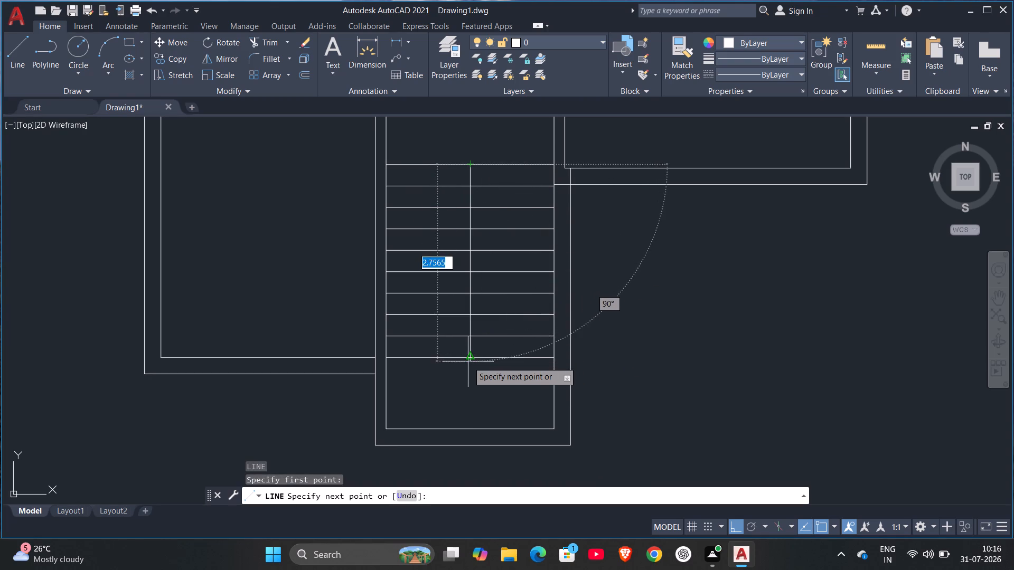
click(467, 359)
key(Escape)
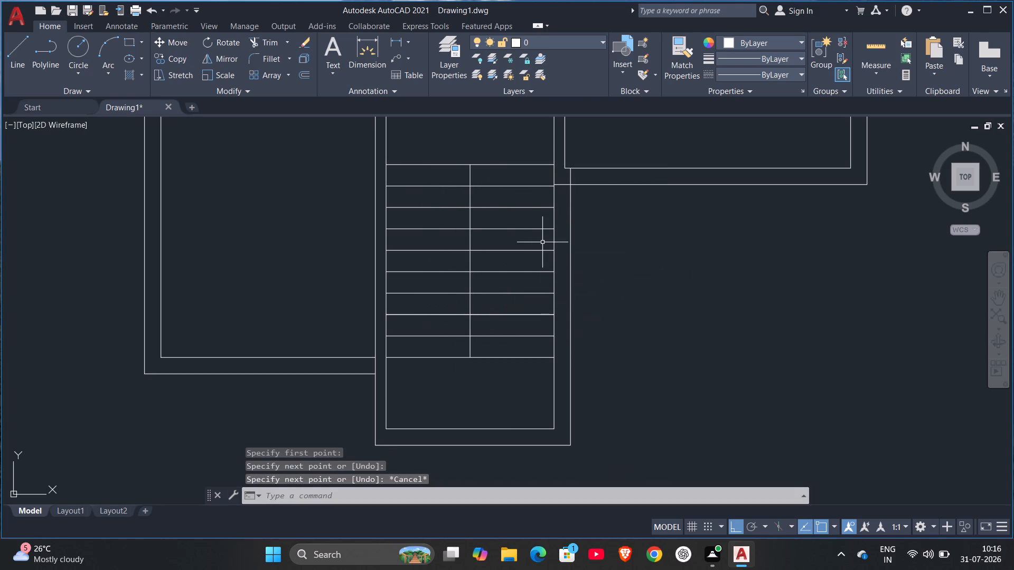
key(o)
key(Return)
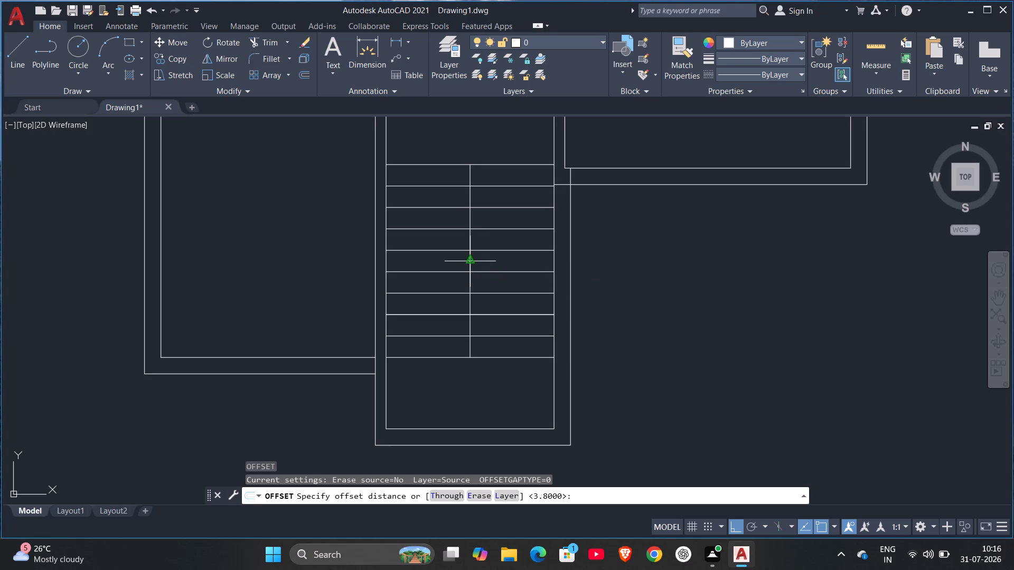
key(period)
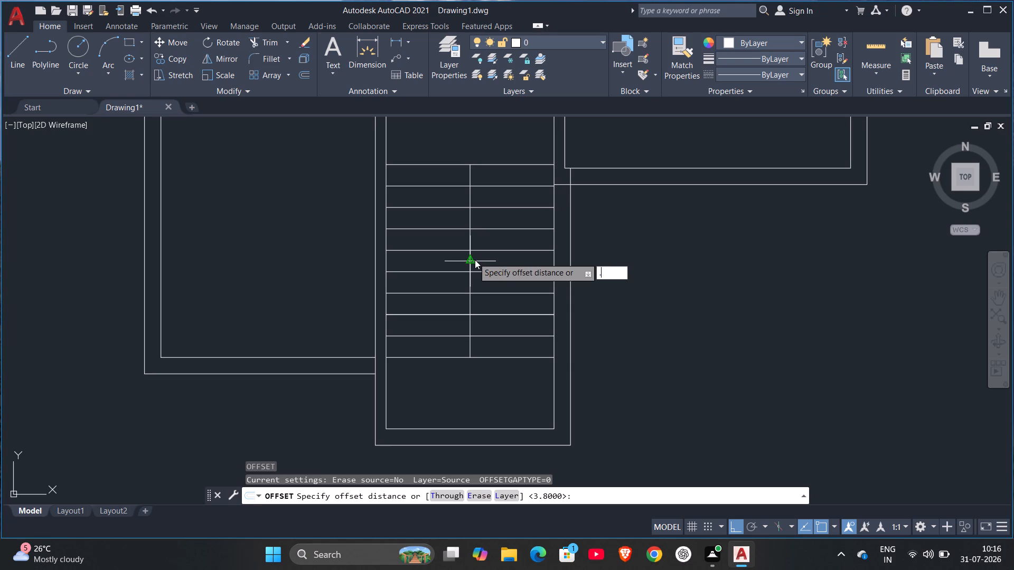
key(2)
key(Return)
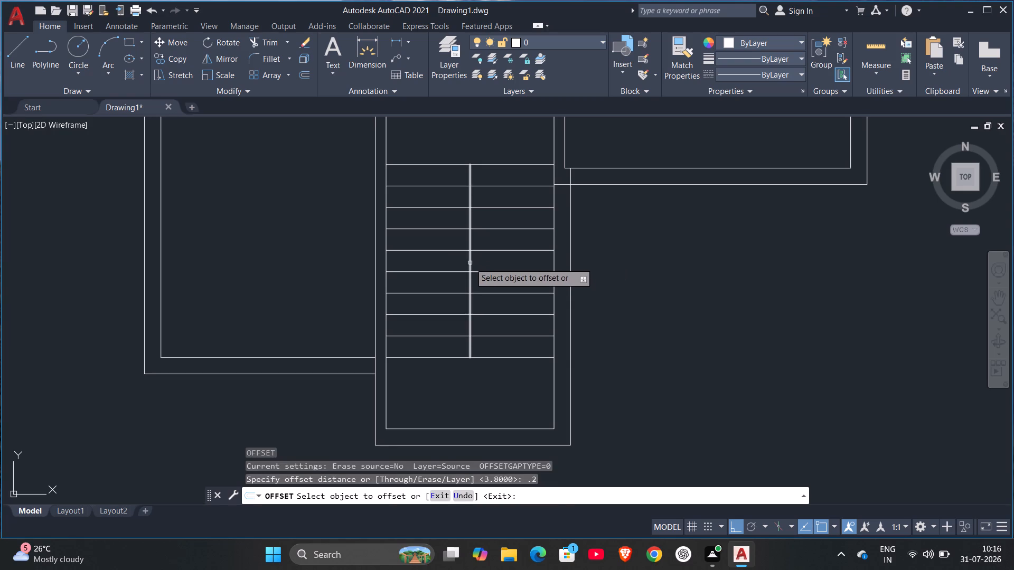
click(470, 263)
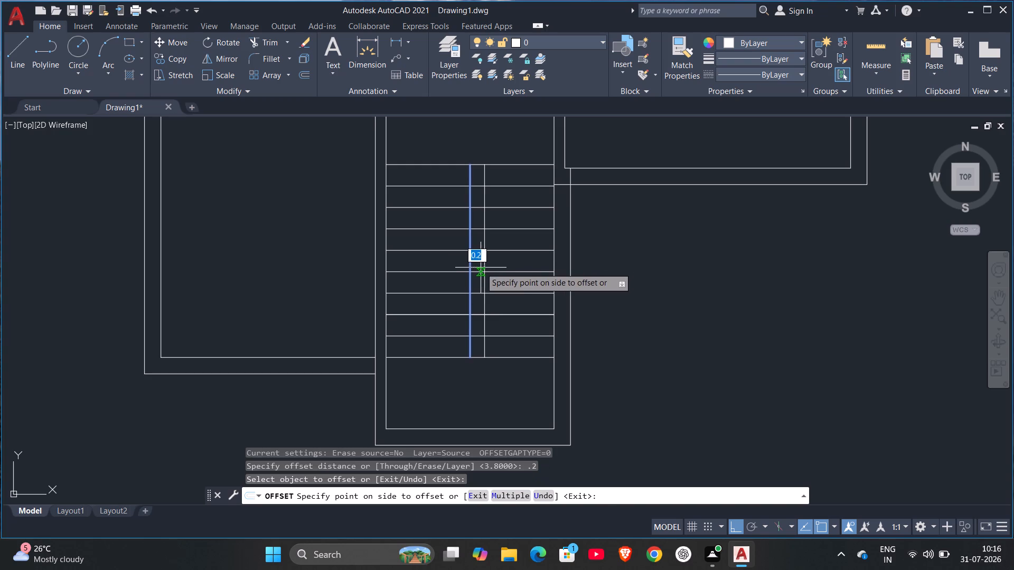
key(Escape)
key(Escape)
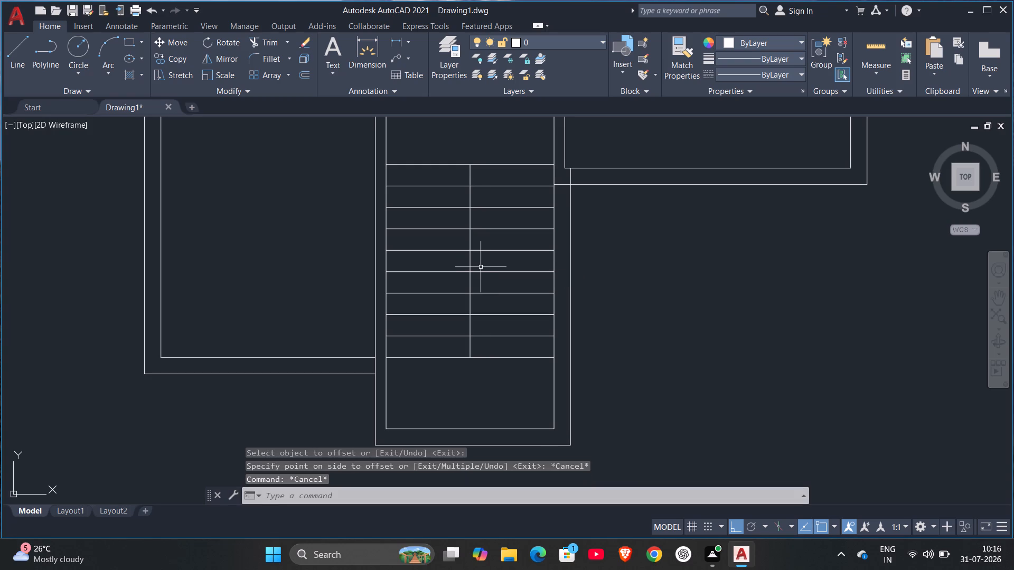
Offset the staircase's vertical centre line by 0.1 m to both its east and west sides.
key(o)
key(Return)
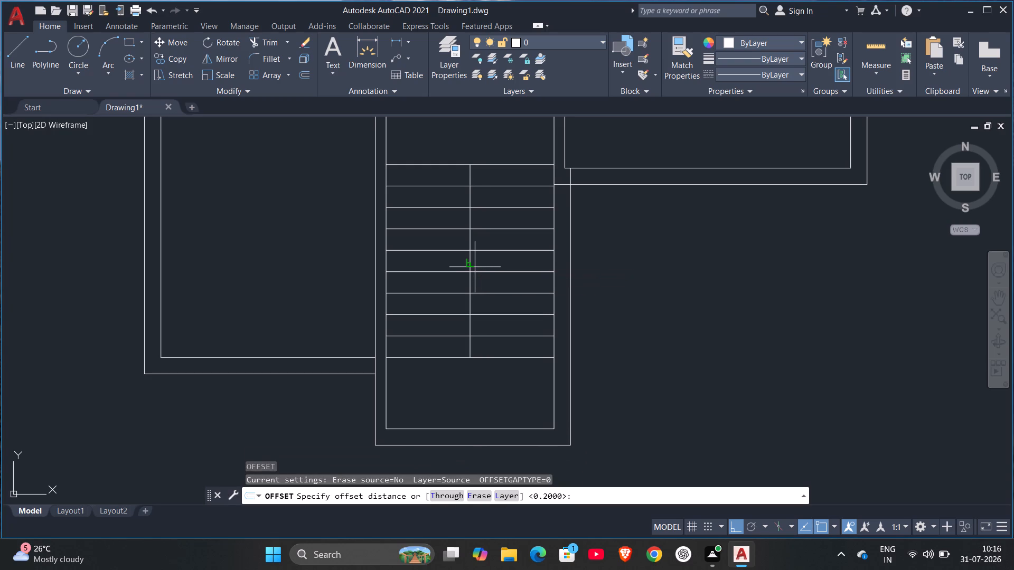
text(.1)
key(Return)
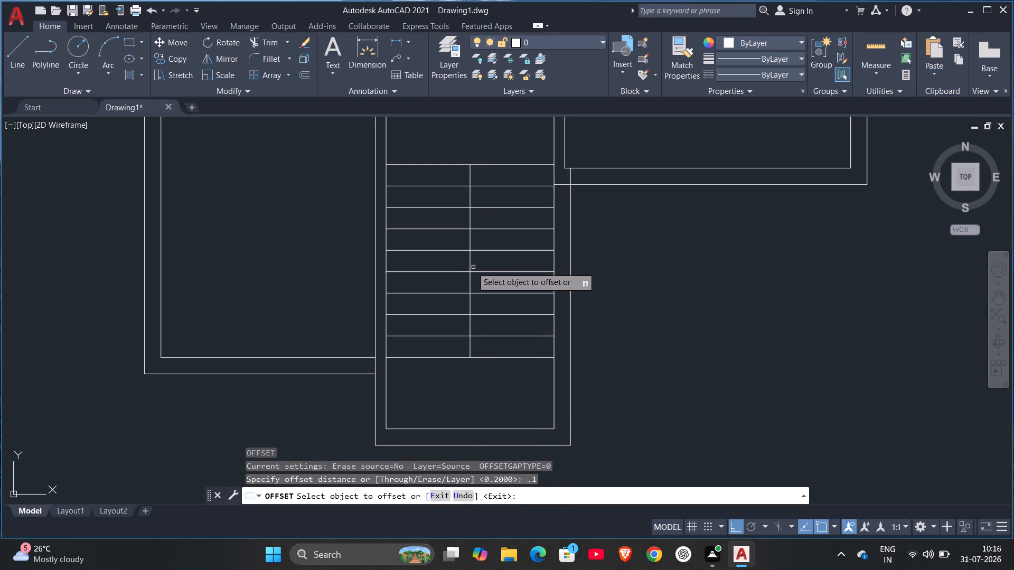
click(470, 269)
click(480, 268)
click(471, 268)
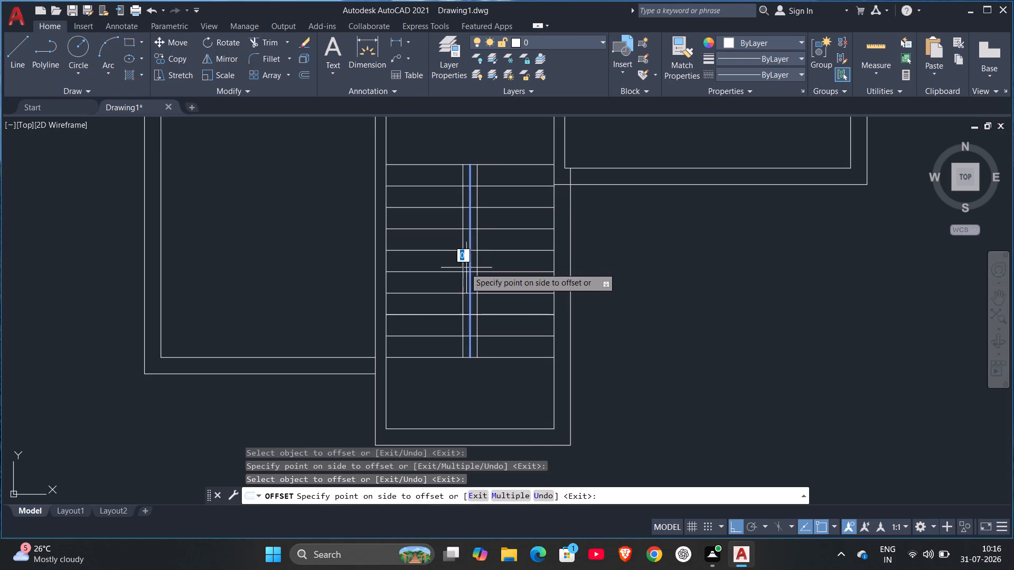
click(458, 267)
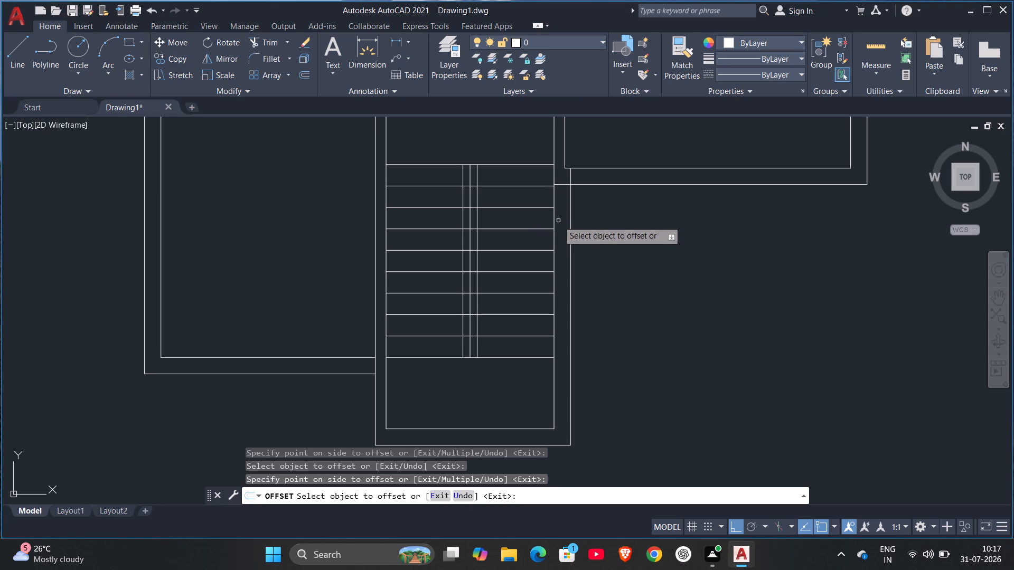
scroll(558, 221, up, 2)
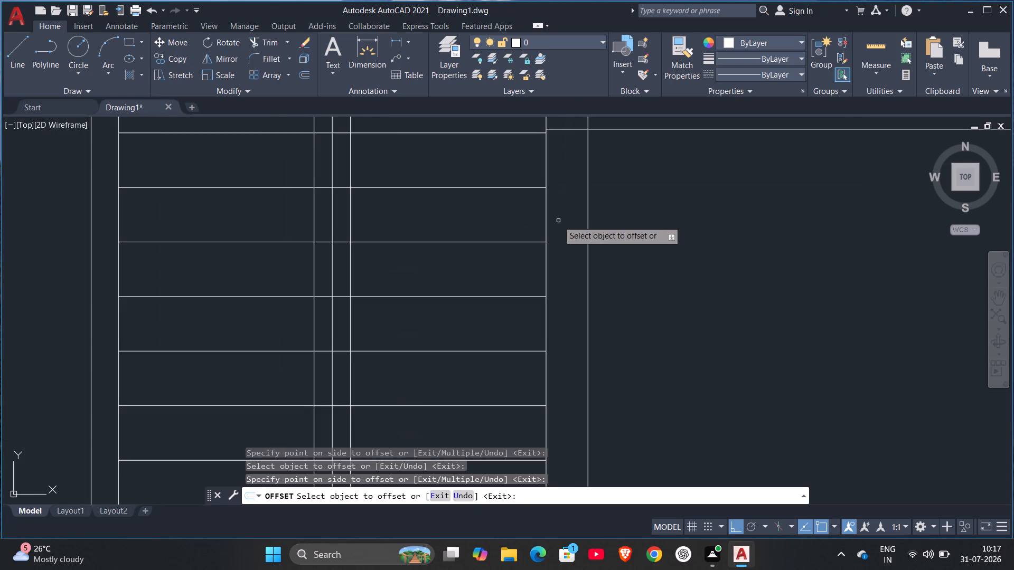
middle_drag(561, 227, 728, 224)
scroll(727, 223, down, 2)
scroll(728, 225, up, 2)
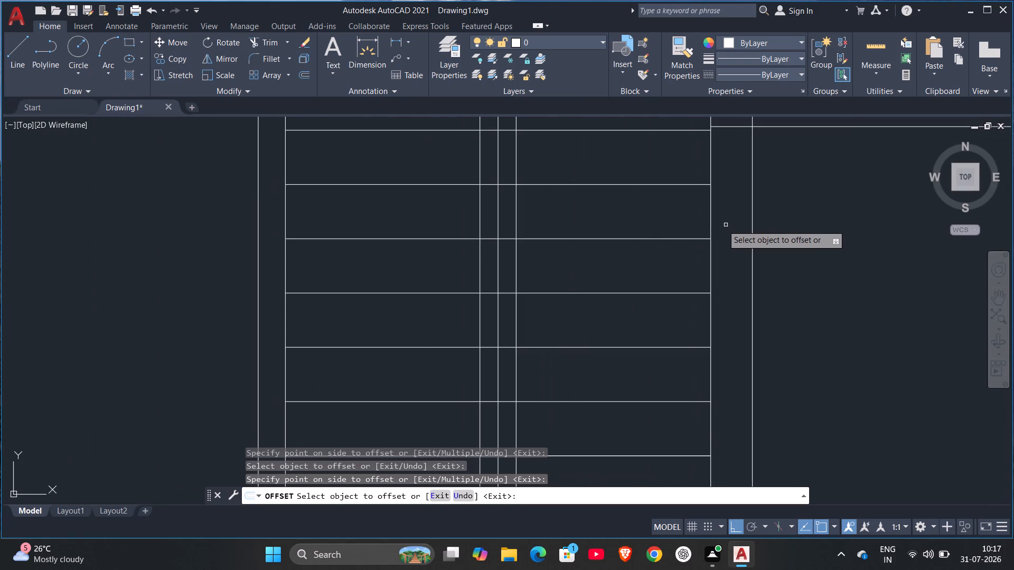
key(Escape)
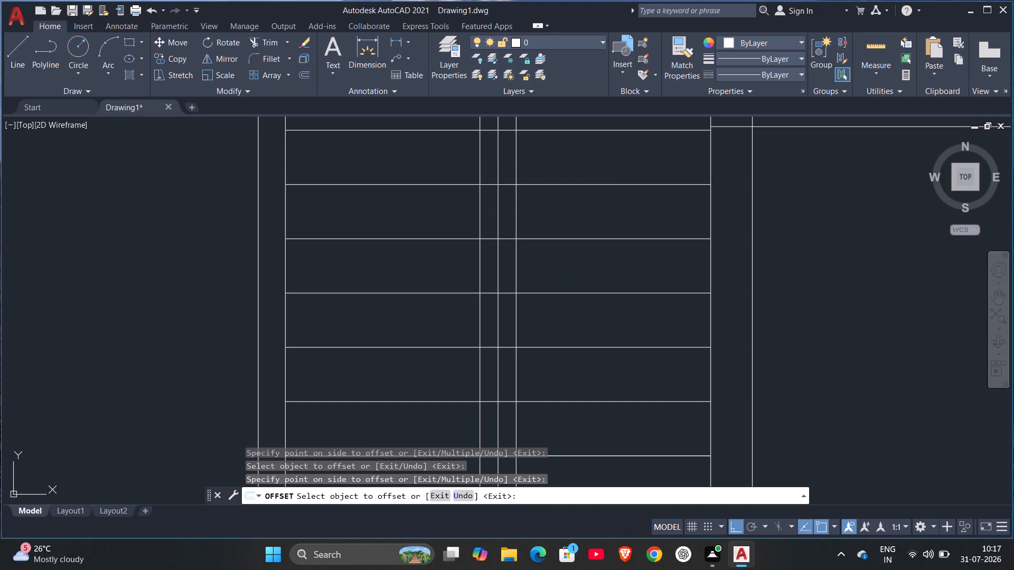
Delete the original centre line between the two offset lines in the staircase.
click(497, 200)
key(Delete)
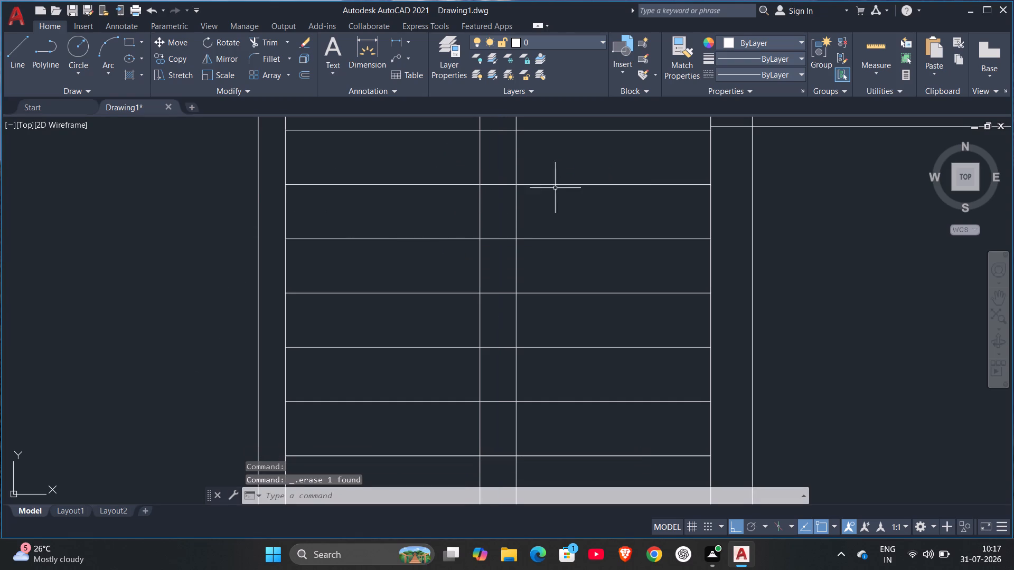
Trim the tread lines crossing the gap between the two vertical lines at the middle of the staircase.
scroll(518, 202, down, 3)
text(TR)
key(Return)
scroll(509, 193, up, 2)
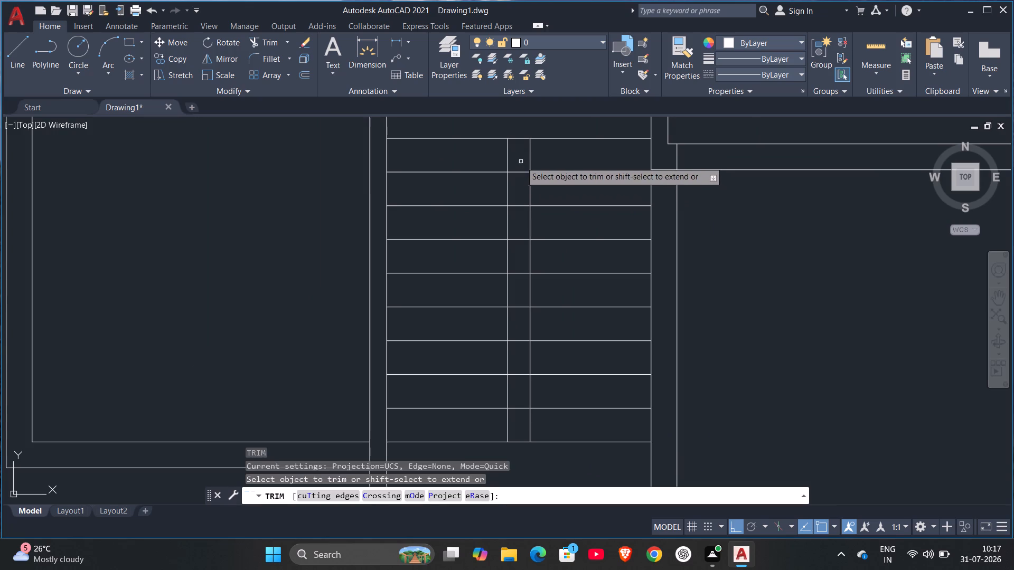
click(520, 161)
click(520, 423)
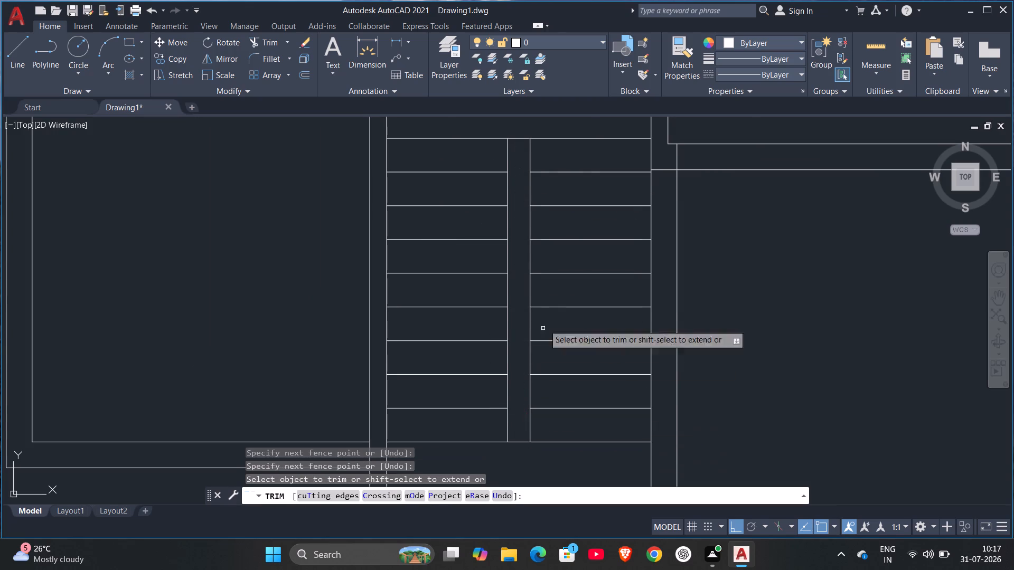
scroll(565, 271, down, 1)
key(Escape)
scroll(566, 279, down, 1)
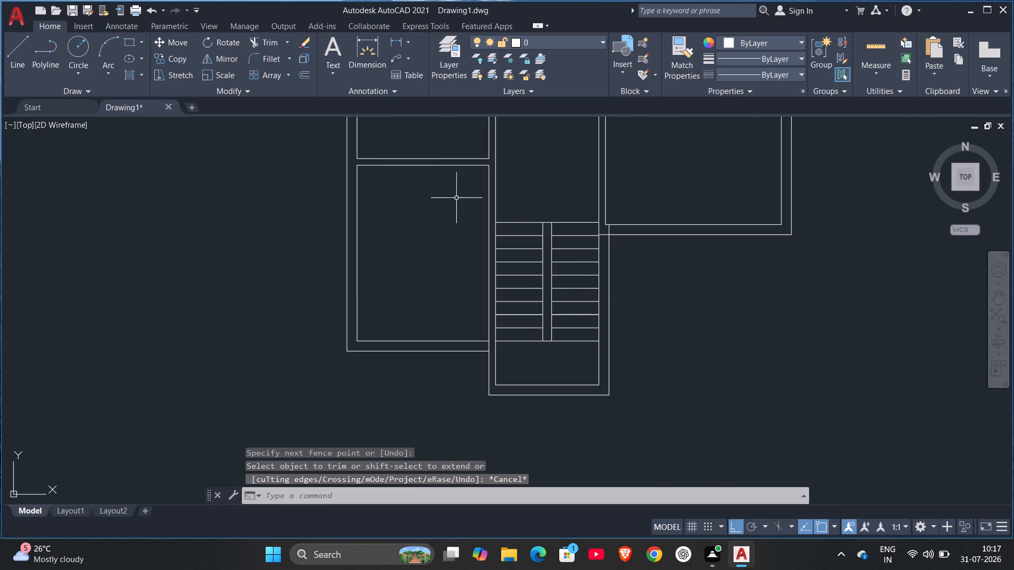
Draw a rectangle over the gap between the stair flights, from its top-left corner to its bottom-right corner.
key(r)
key(e)
key(c)
key(Return)
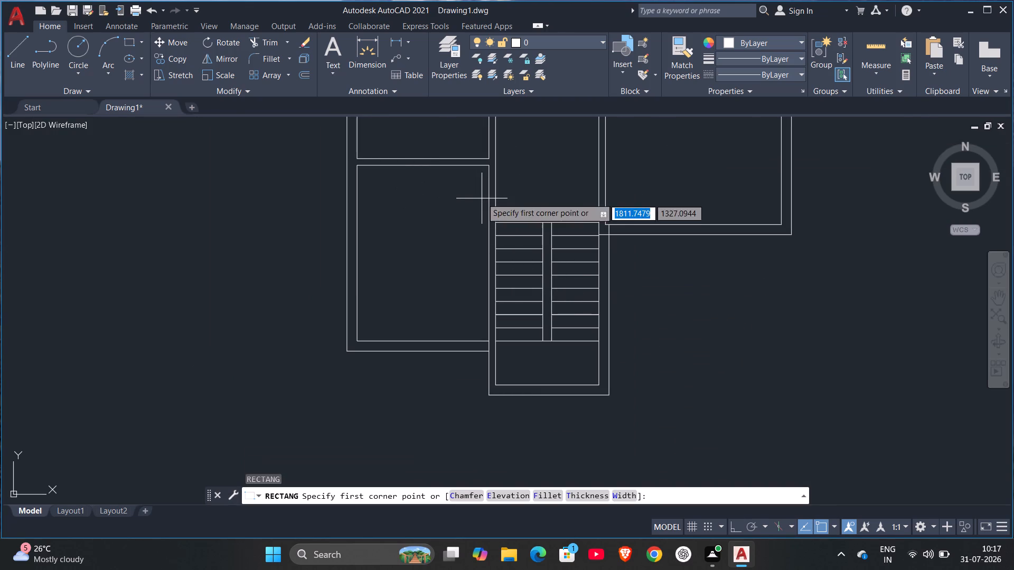
scroll(543, 227, up, 2)
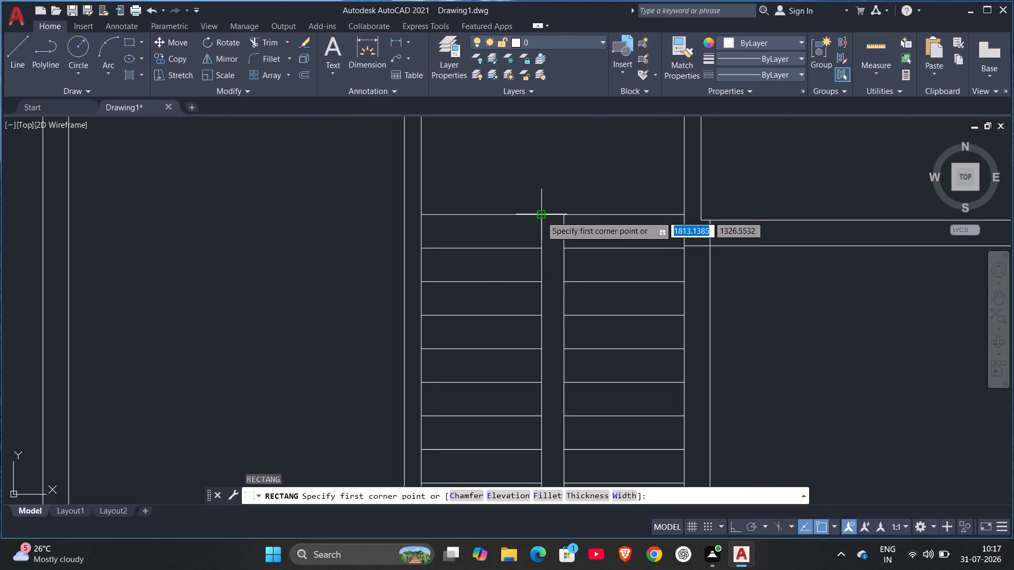
click(541, 216)
scroll(589, 373, down, 3)
scroll(585, 421, up, 3)
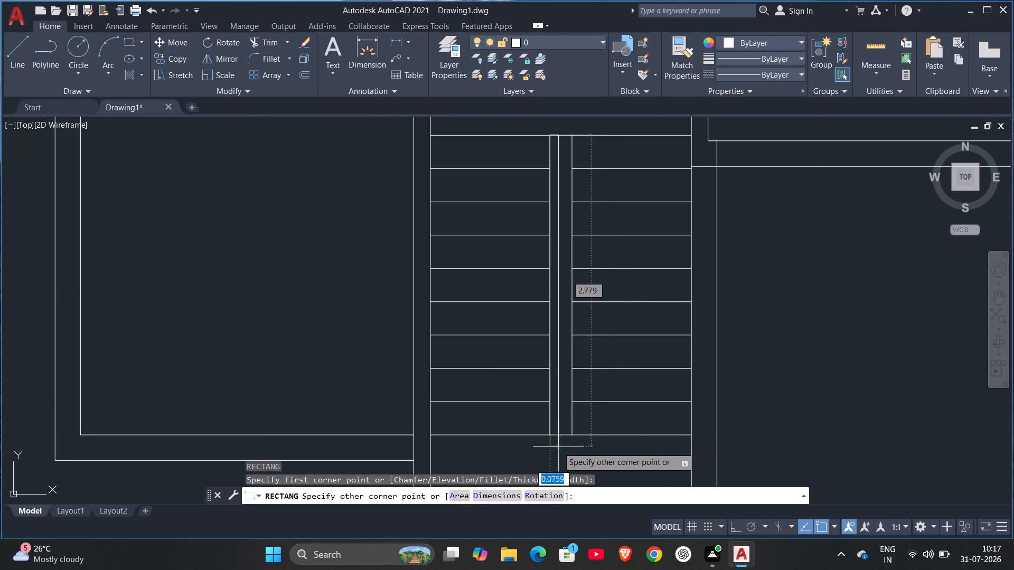
click(575, 433)
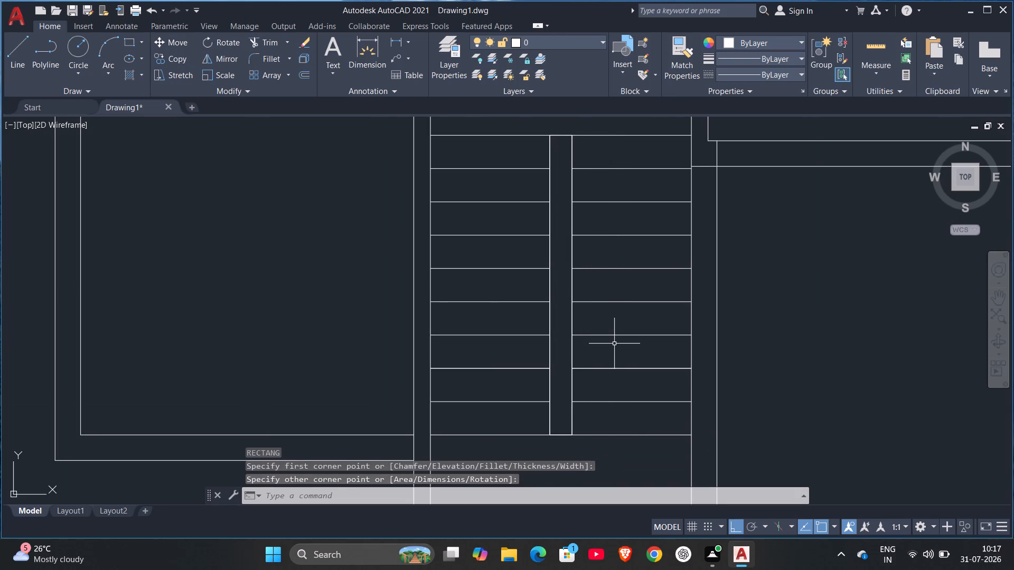
key(Escape)
Examine the staircase and the overall floor plan layout, including the area beside the stair and the large east room.
scroll(626, 294, down, 3)
middle_drag(633, 334, 599, 363)
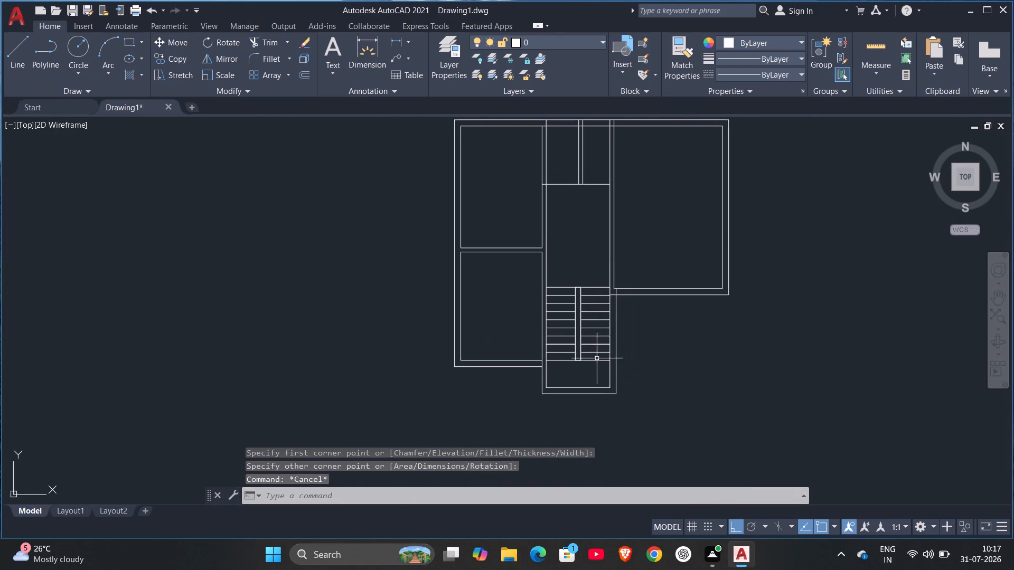
scroll(595, 353, up, 3)
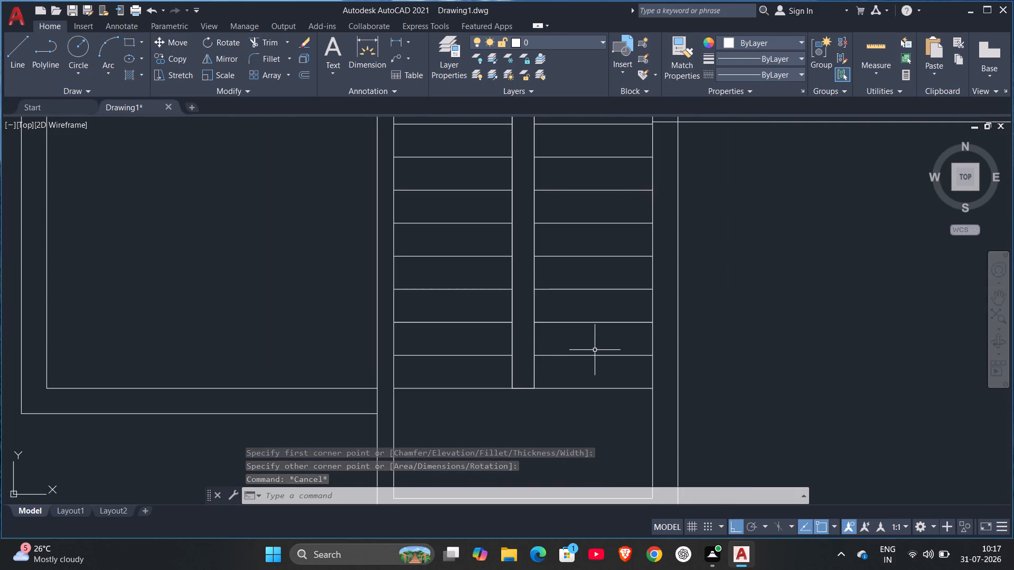
middle_drag(595, 351, 601, 370)
scroll(601, 370, down, 3)
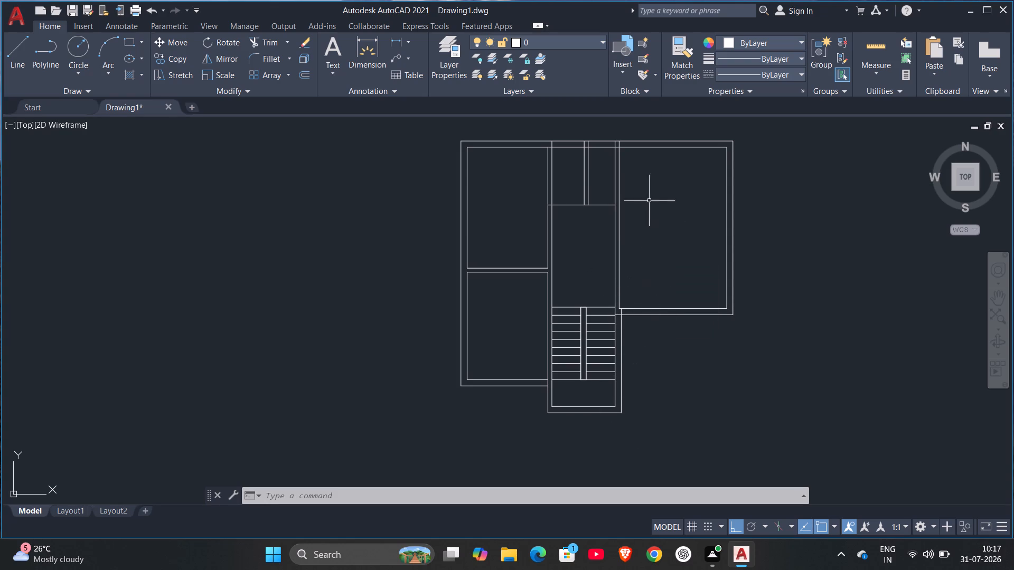
scroll(680, 367, up, 2)
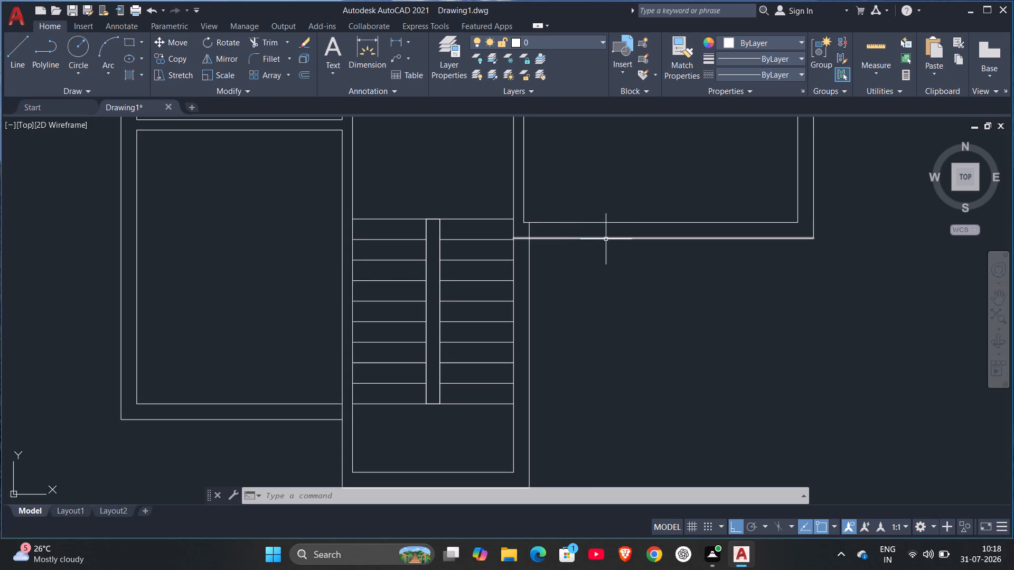
scroll(600, 239, down, 2)
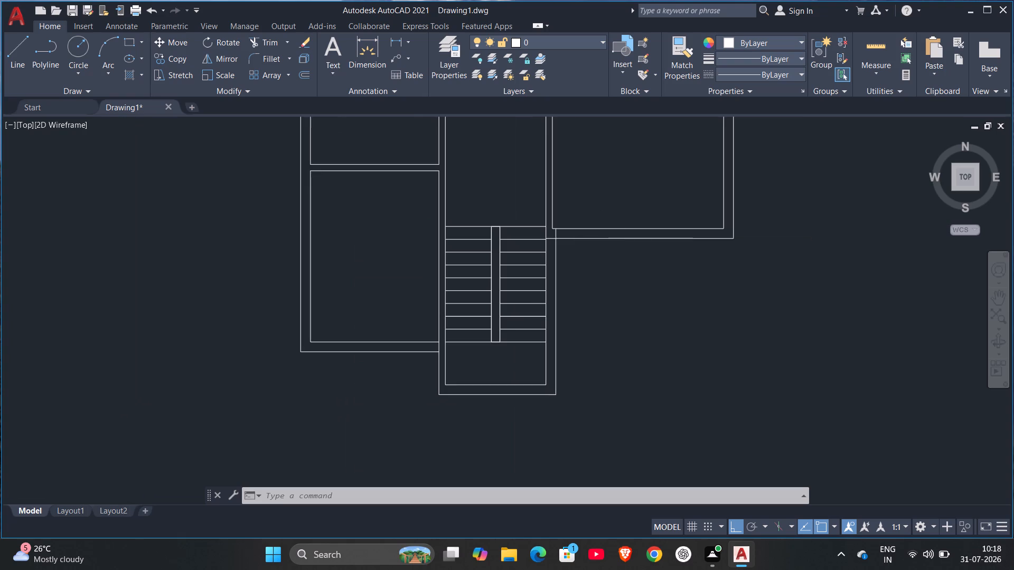
scroll(600, 239, down, 1)
scroll(600, 239, up, 4)
scroll(600, 239, down, 3)
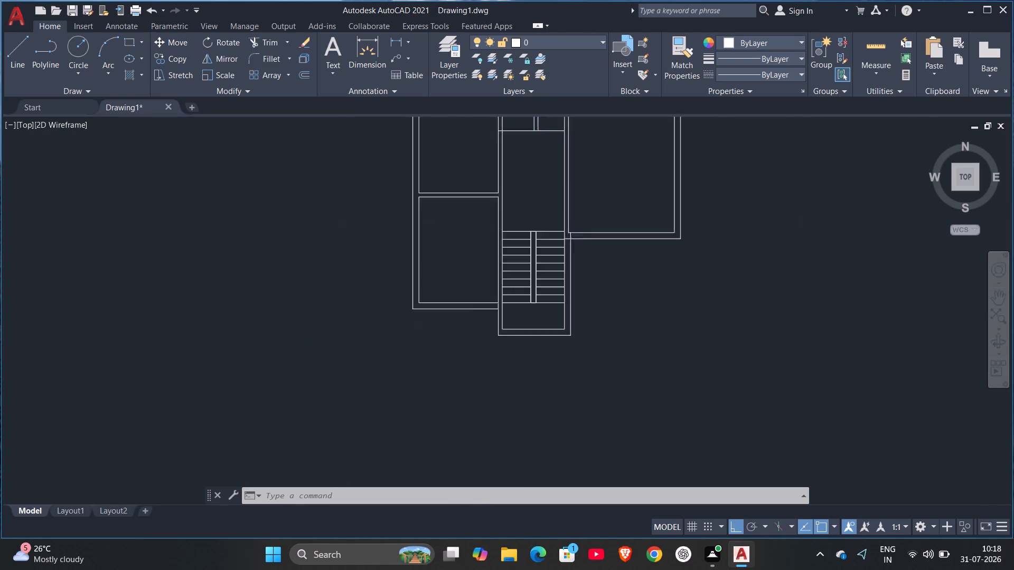
scroll(600, 239, down, 2)
scroll(605, 212, up, 4)
scroll(619, 212, down, 4)
scroll(617, 258, up, 1)
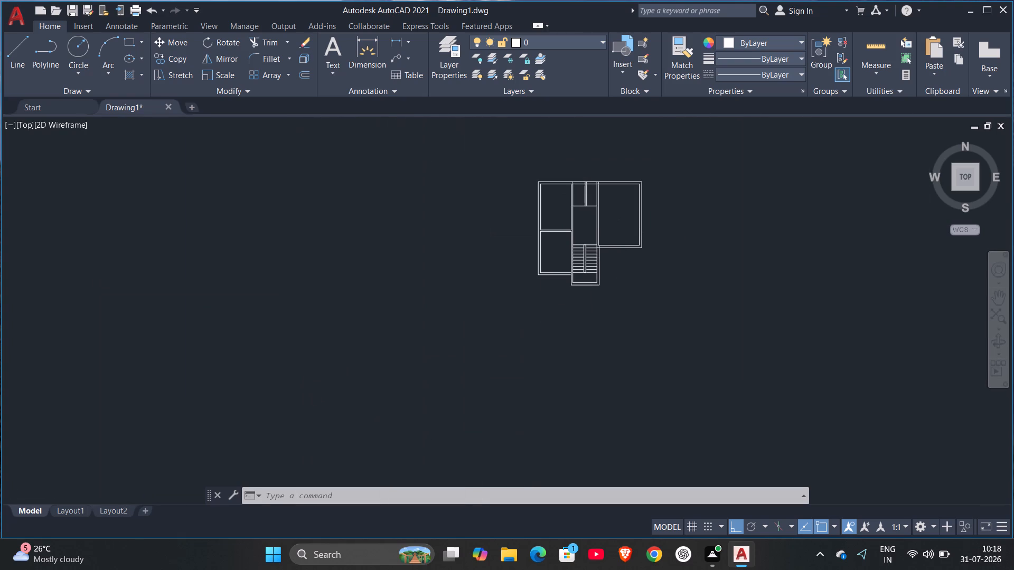
scroll(617, 258, up, 1)
middle_drag(617, 258, 700, 312)
scroll(701, 302, up, 1)
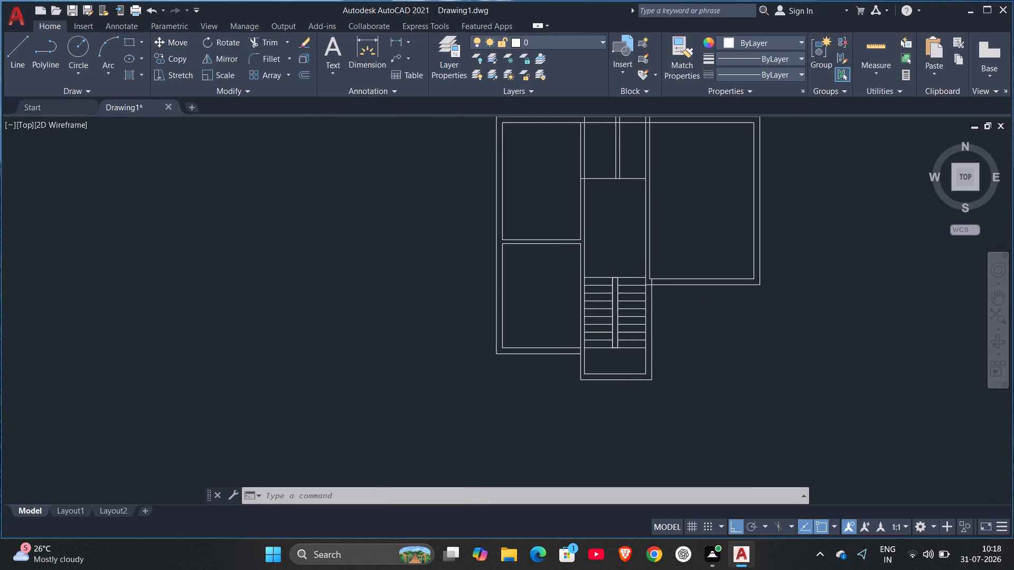
scroll(701, 302, up, 1)
middle_drag(701, 302, 705, 302)
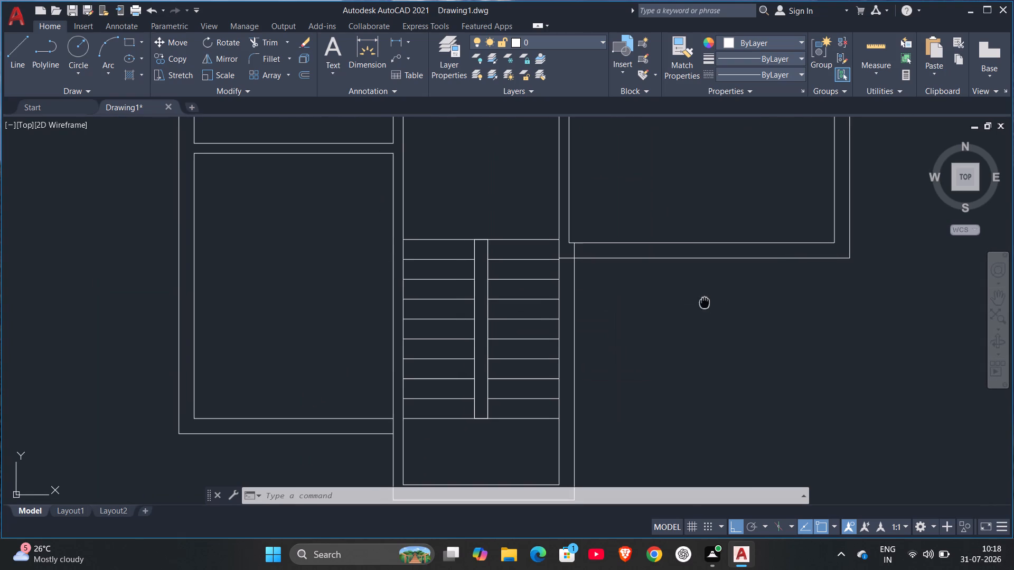
middle_drag(705, 302, 781, 262)
scroll(778, 262, down, 2)
middle_drag(777, 263, 775, 271)
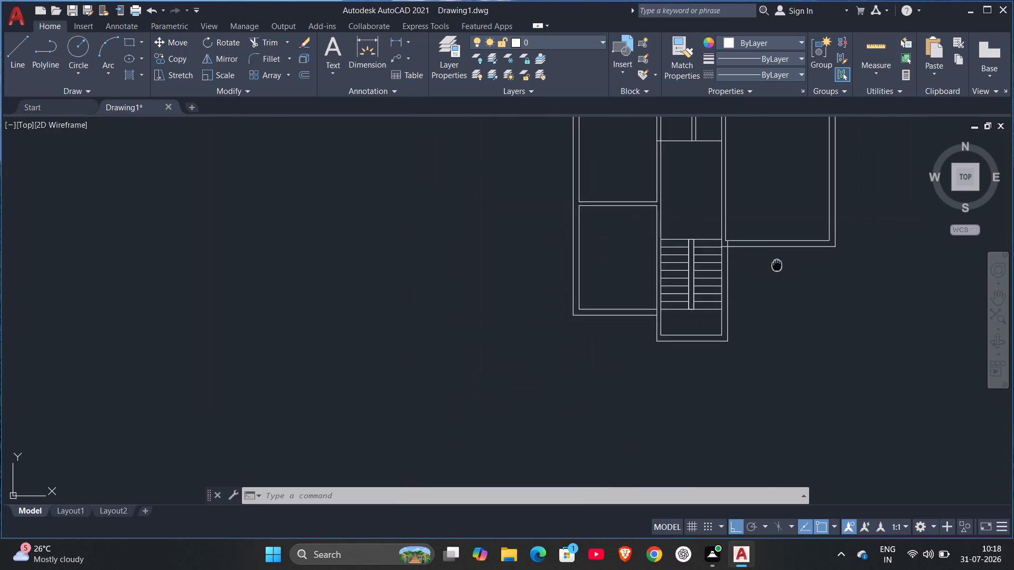
middle_drag(775, 271, 697, 356)
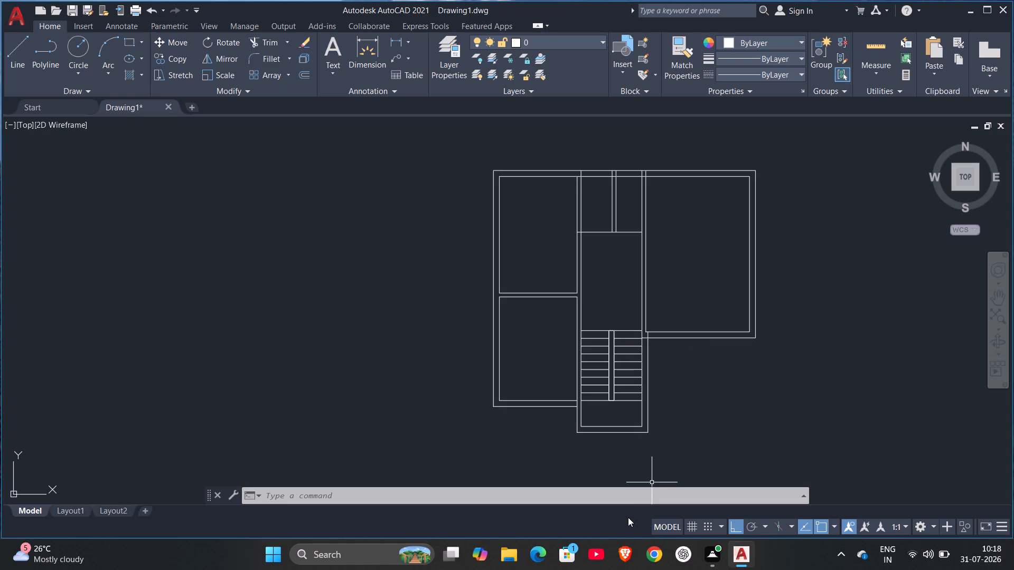
Offset the narrow rectangle between the stair flights inward by 0.02 m.
scroll(582, 384, up, 3)
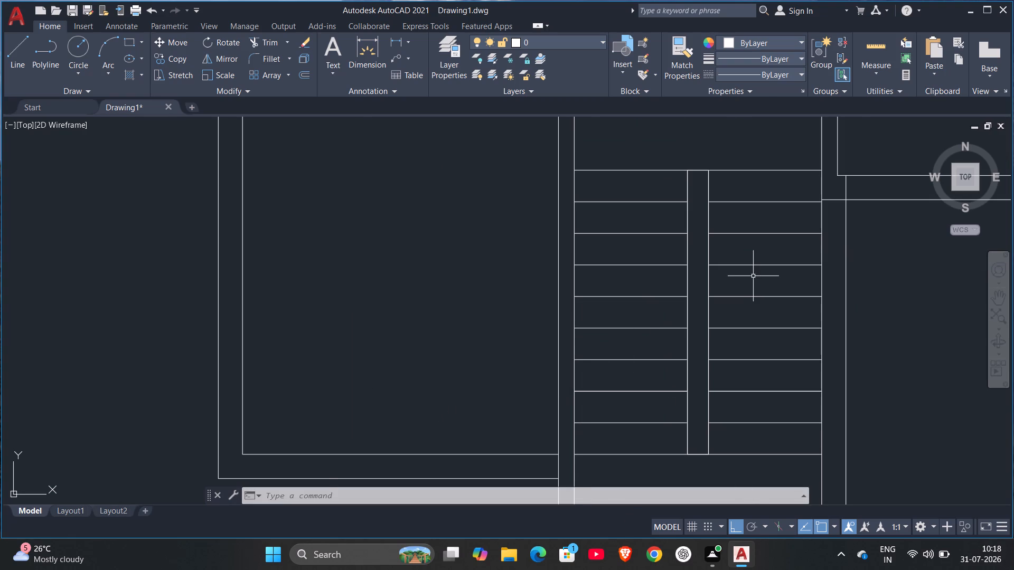
key(Escape)
key(o)
key(Return)
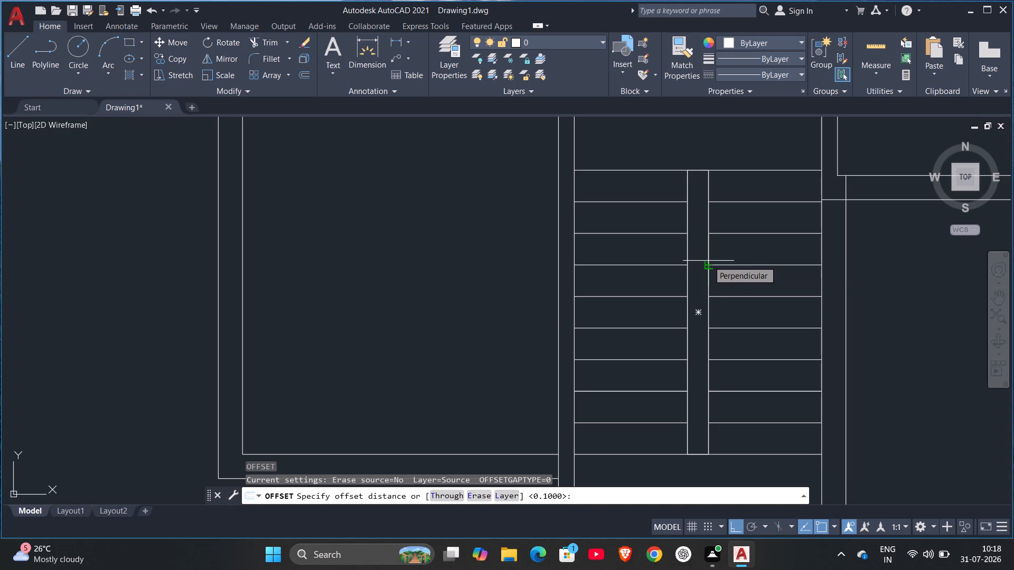
text(0.02)
key(Return)
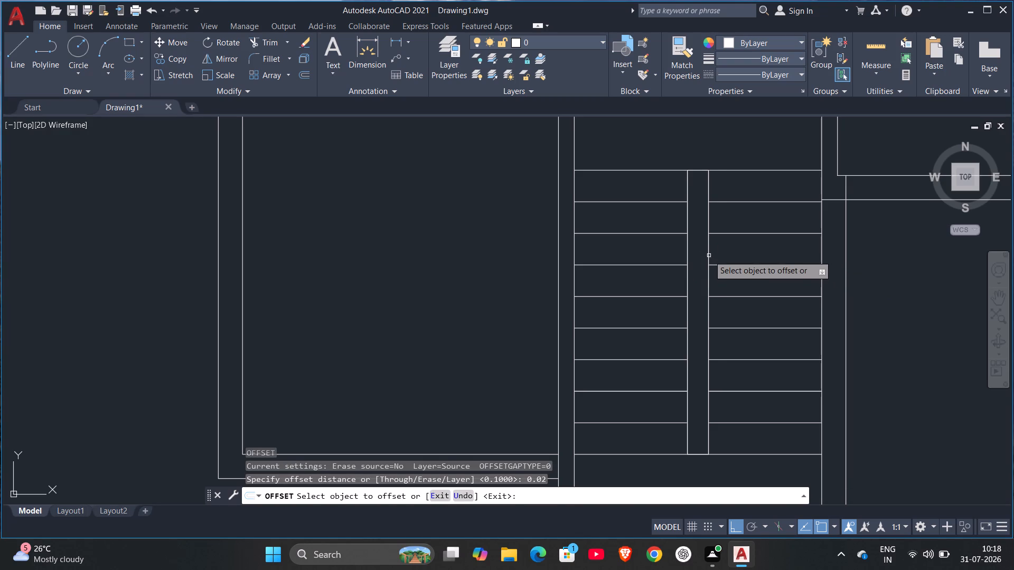
click(709, 255)
click(701, 266)
scroll(759, 221, down, 1)
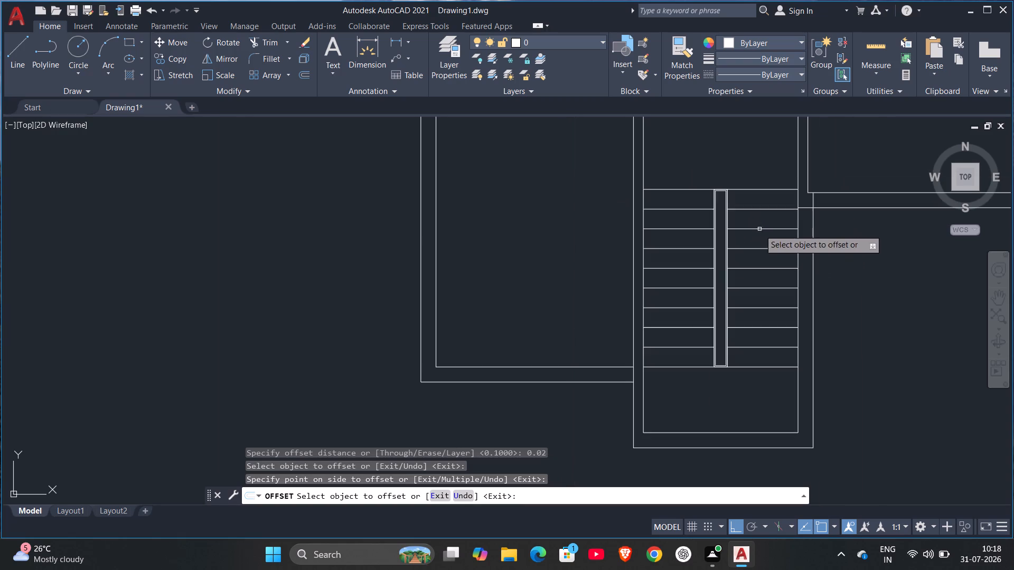
Examine the staircase with its central divider and the surrounding rooms up to the north wall.
middle_drag(754, 267, 624, 292)
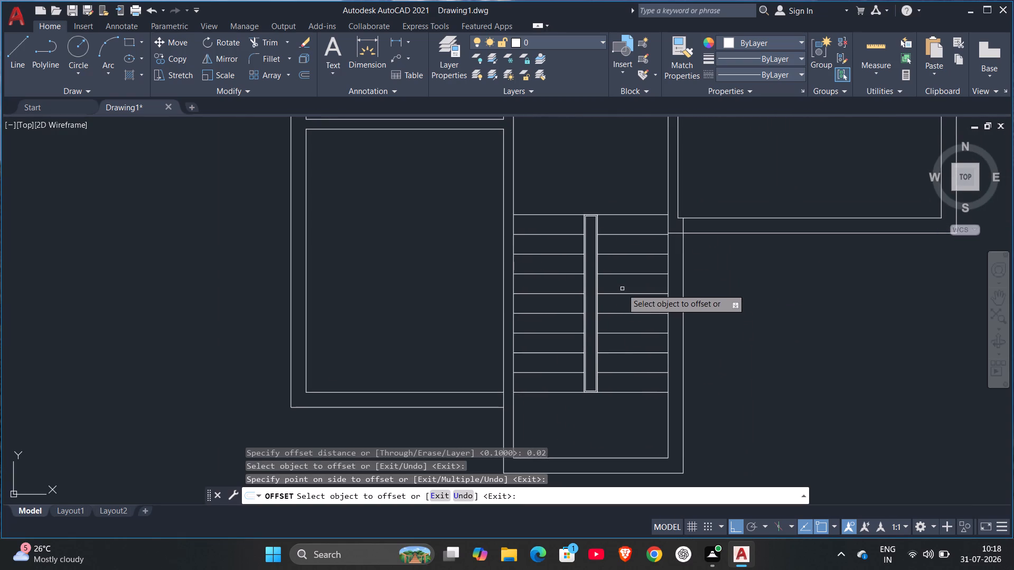
key(Escape)
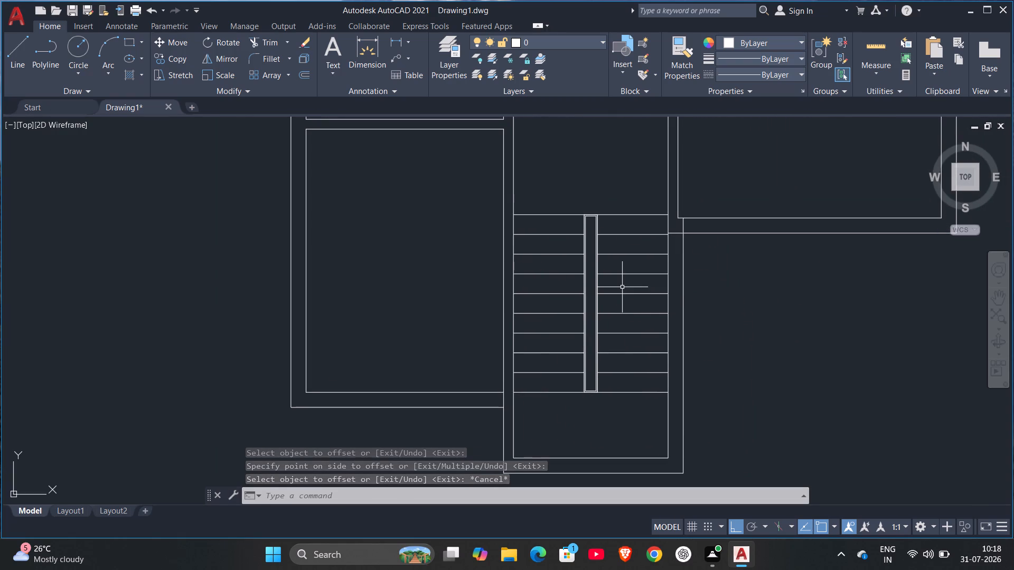
scroll(624, 287, down, 1)
scroll(624, 287, up, 2)
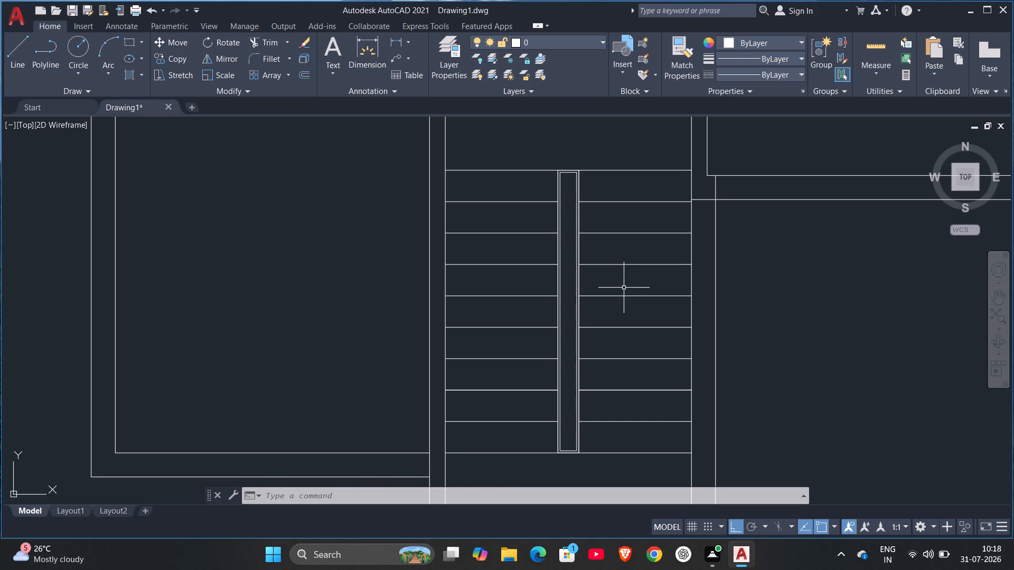
scroll(539, 569, down, 1)
scroll(538, 567, up, 1)
scroll(538, 567, down, 5)
scroll(585, 354, down, 2)
scroll(585, 355, up, 1)
middle_drag(578, 371, 576, 389)
scroll(577, 389, down, 1)
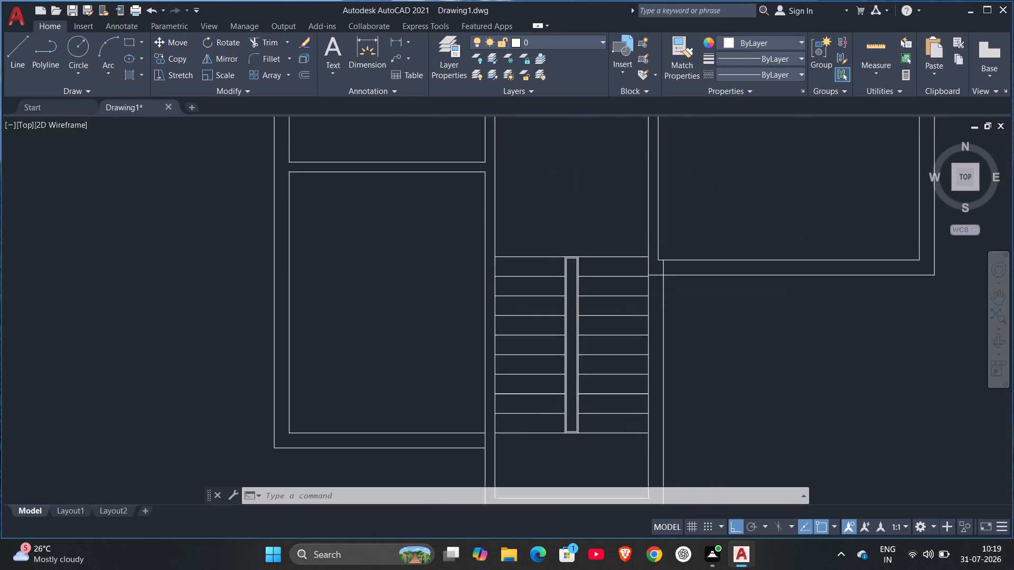
middle_drag(576, 389, 542, 546)
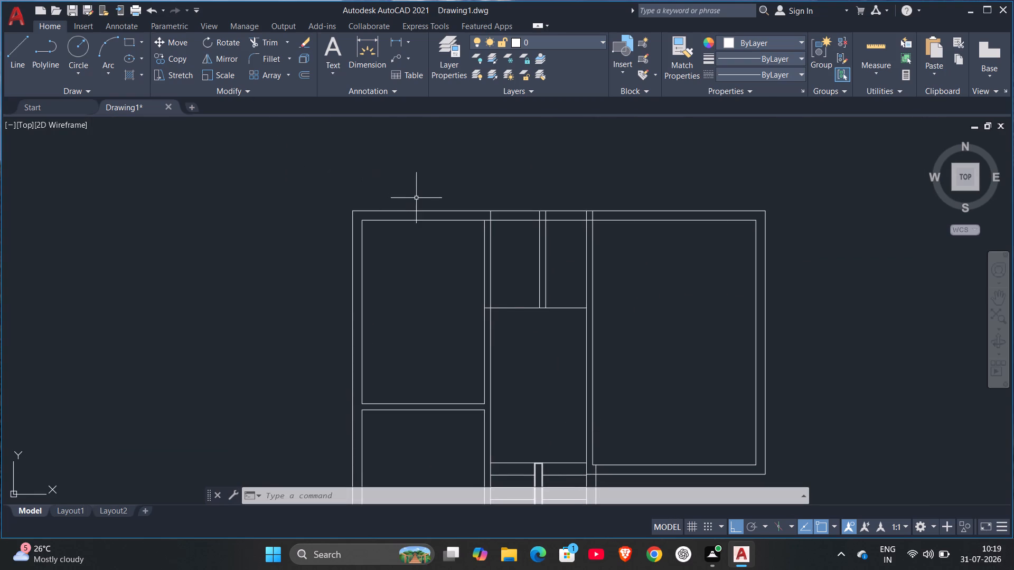
middle_drag(419, 217, 419, 250)
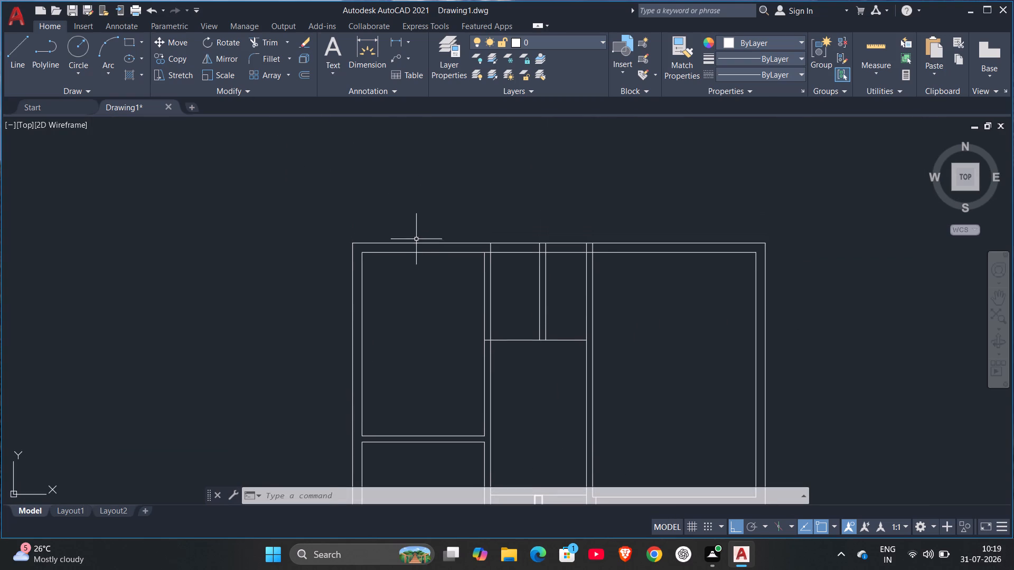
Offset the horizontal wall line below the two small north-central rooms northward by 0.15 m.
scroll(416, 239, up, 1)
middle_drag(569, 429, 487, 324)
key(Escape)
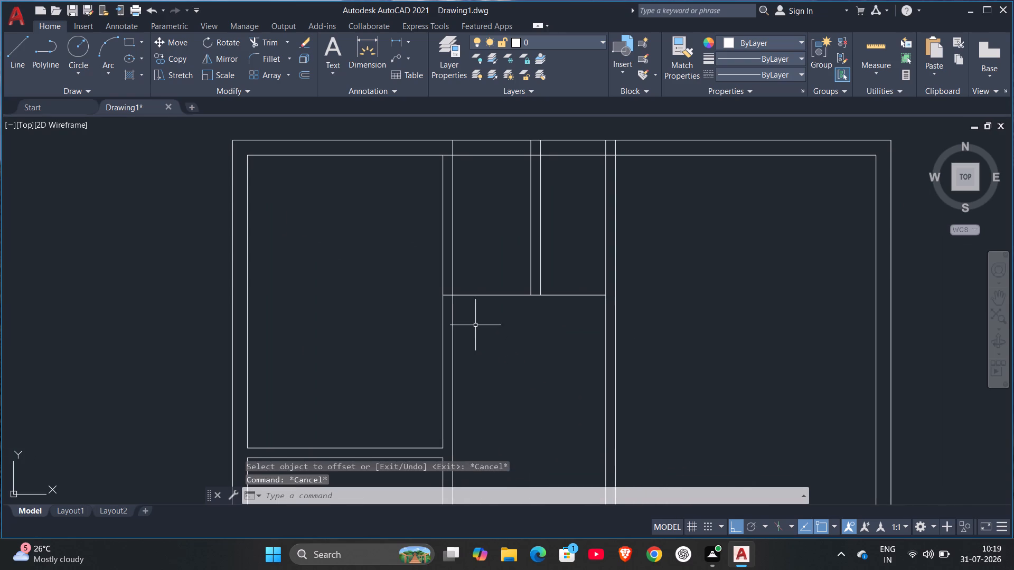
key(o)
key(Return)
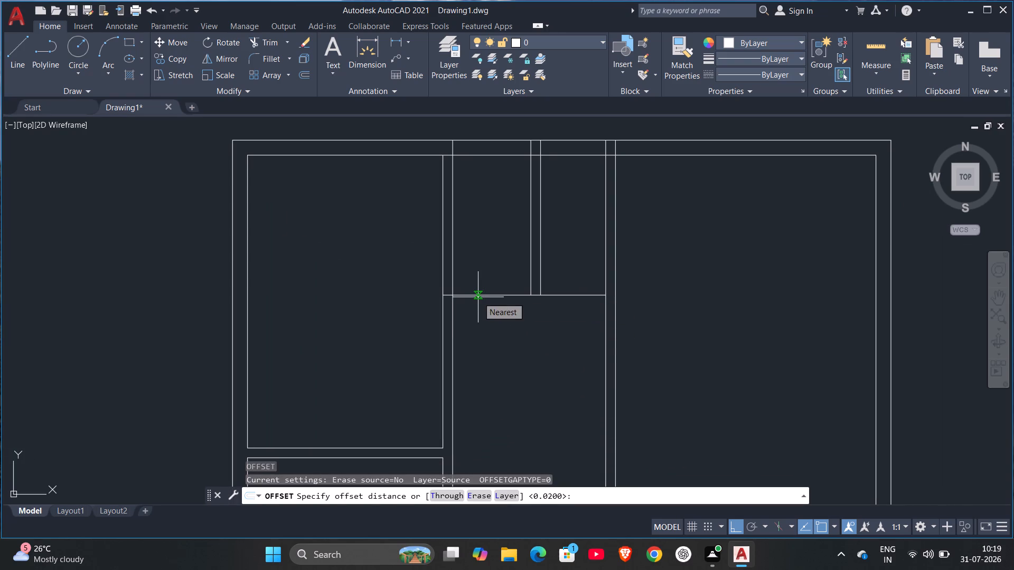
text(.15)
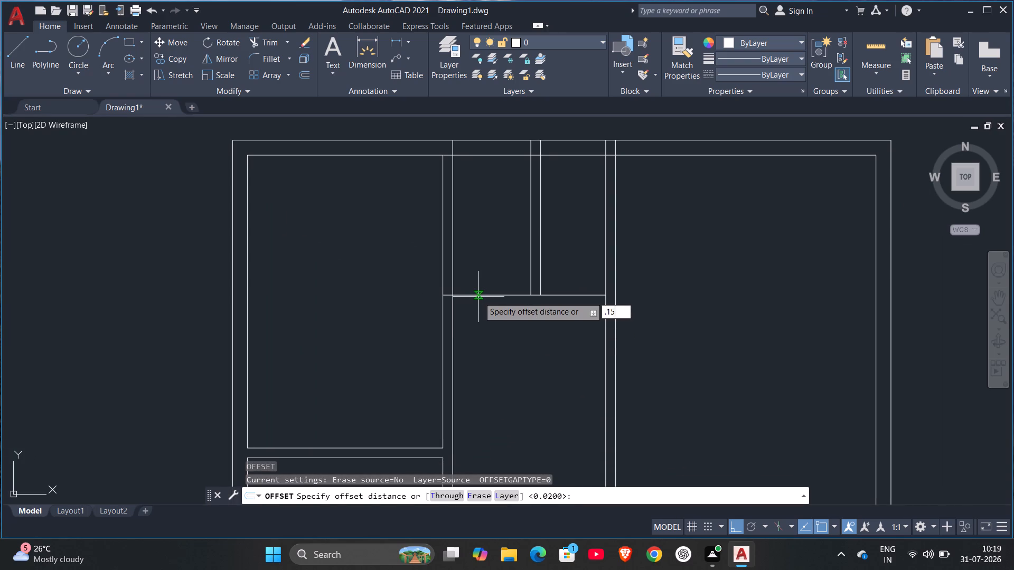
key(Return)
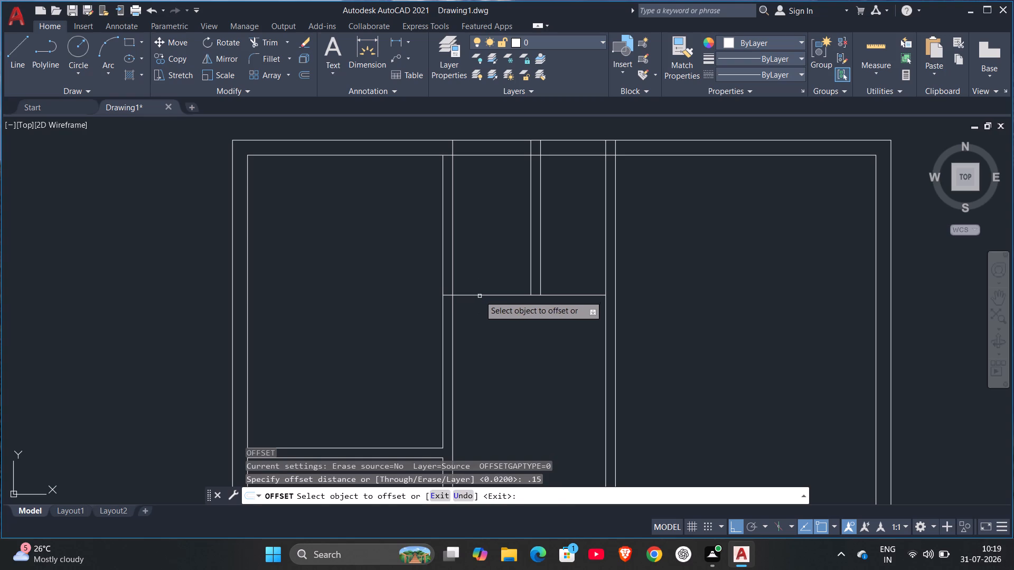
click(481, 293)
click(483, 278)
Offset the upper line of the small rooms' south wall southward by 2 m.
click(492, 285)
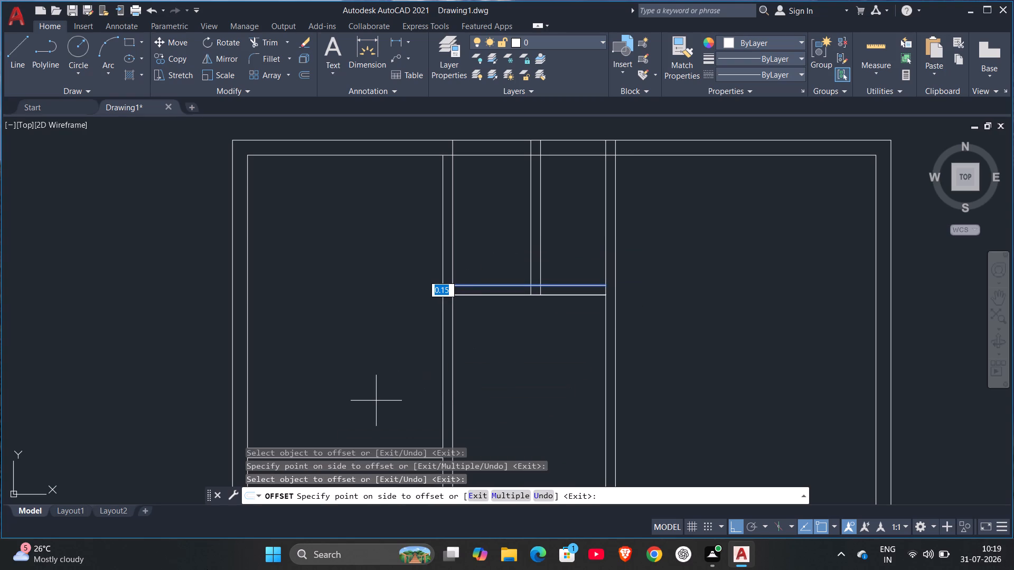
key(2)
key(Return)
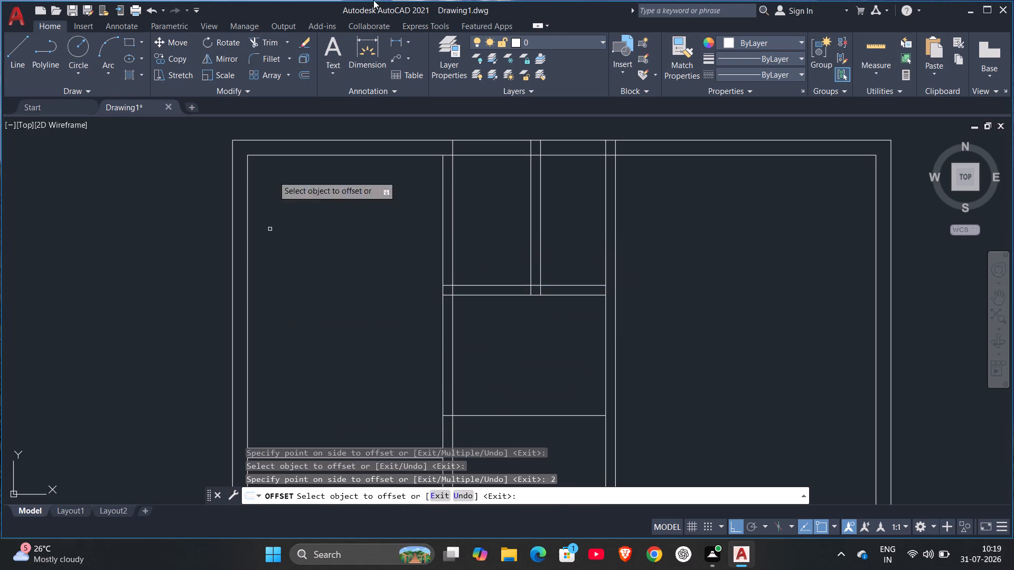
Offset the upper line of the small rooms' south wall northward by 2 m, twice.
click(506, 286)
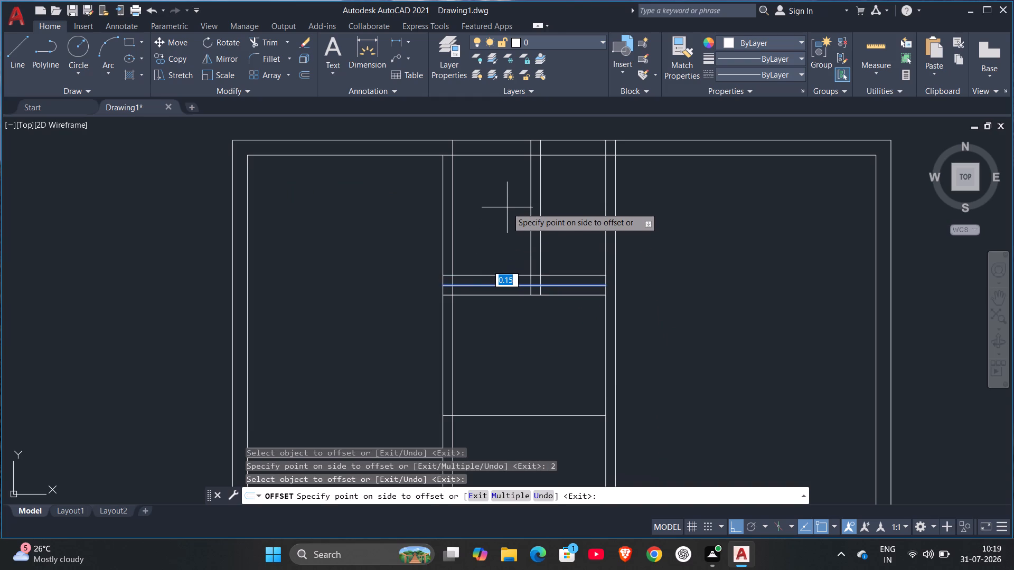
key(2)
key(Return)
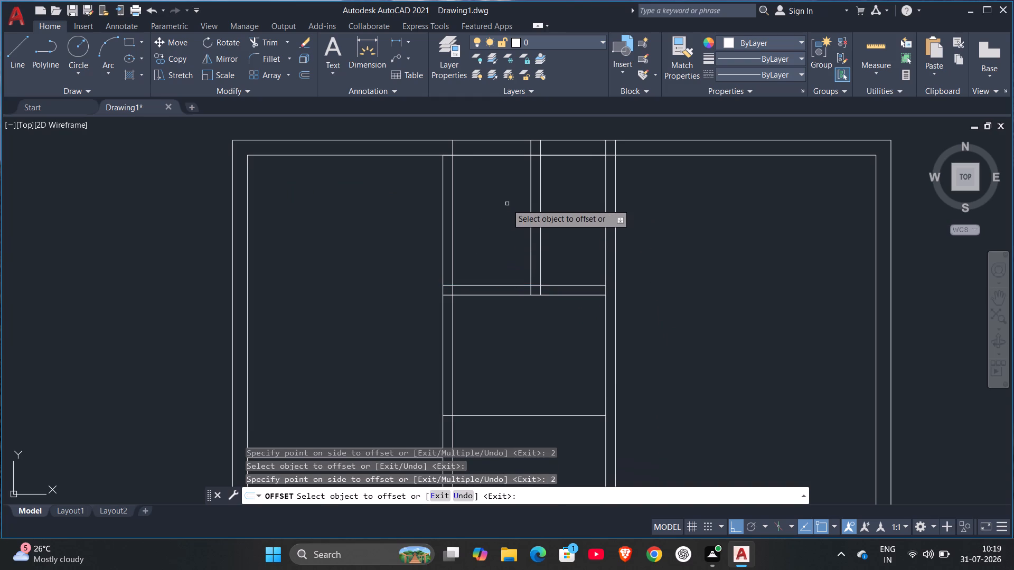
click(497, 283)
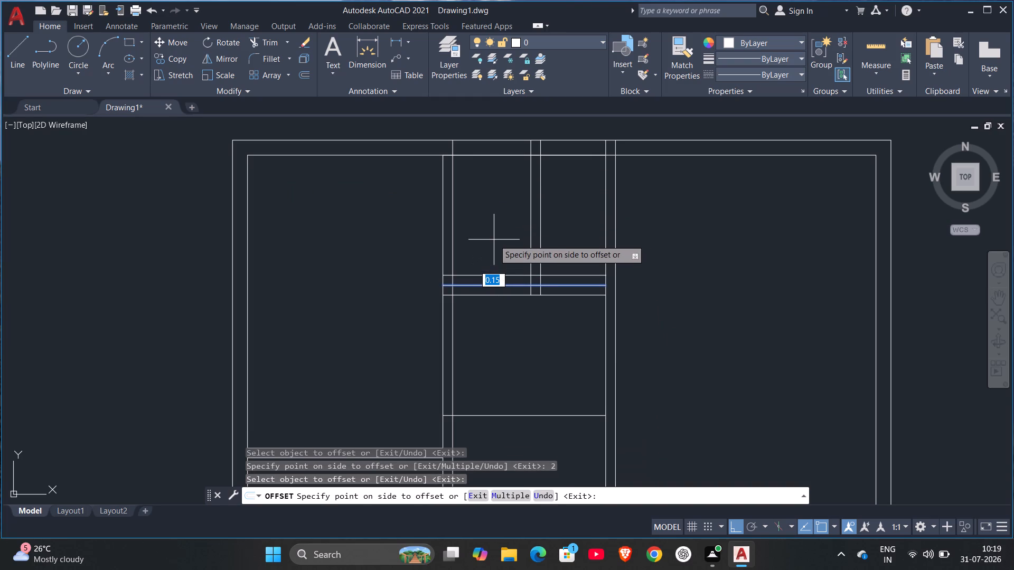
key(2)
key(Return)
key(Escape)
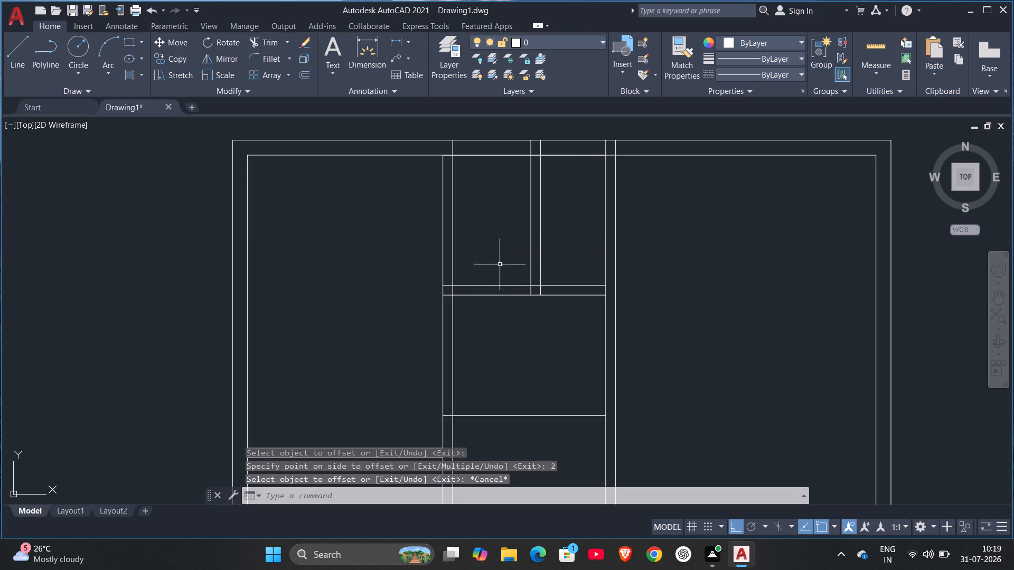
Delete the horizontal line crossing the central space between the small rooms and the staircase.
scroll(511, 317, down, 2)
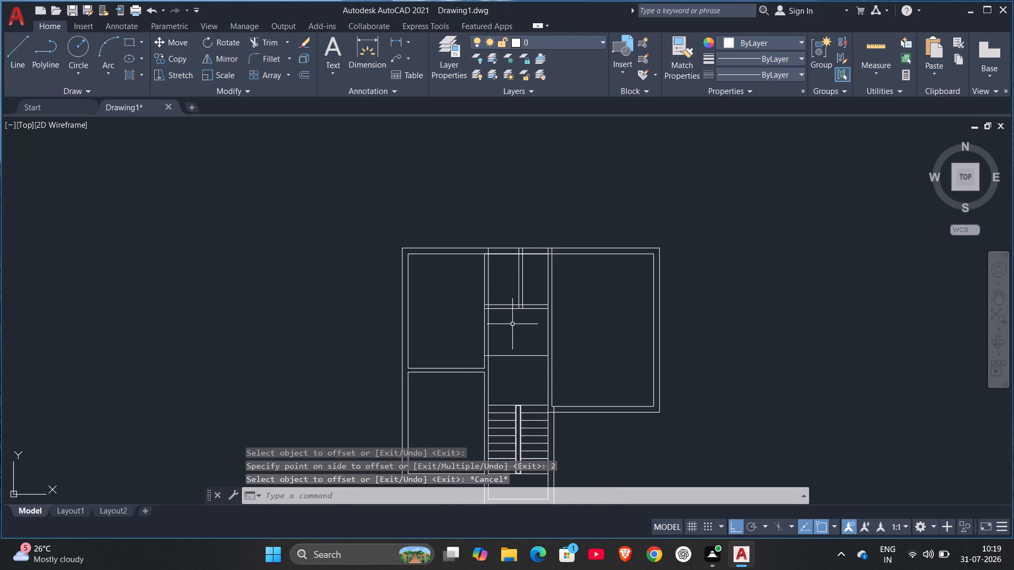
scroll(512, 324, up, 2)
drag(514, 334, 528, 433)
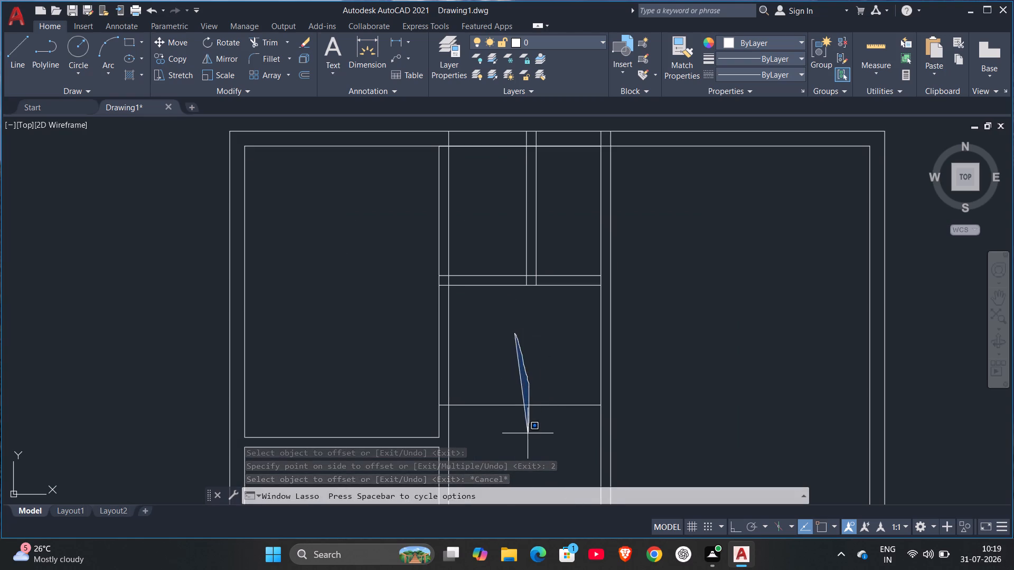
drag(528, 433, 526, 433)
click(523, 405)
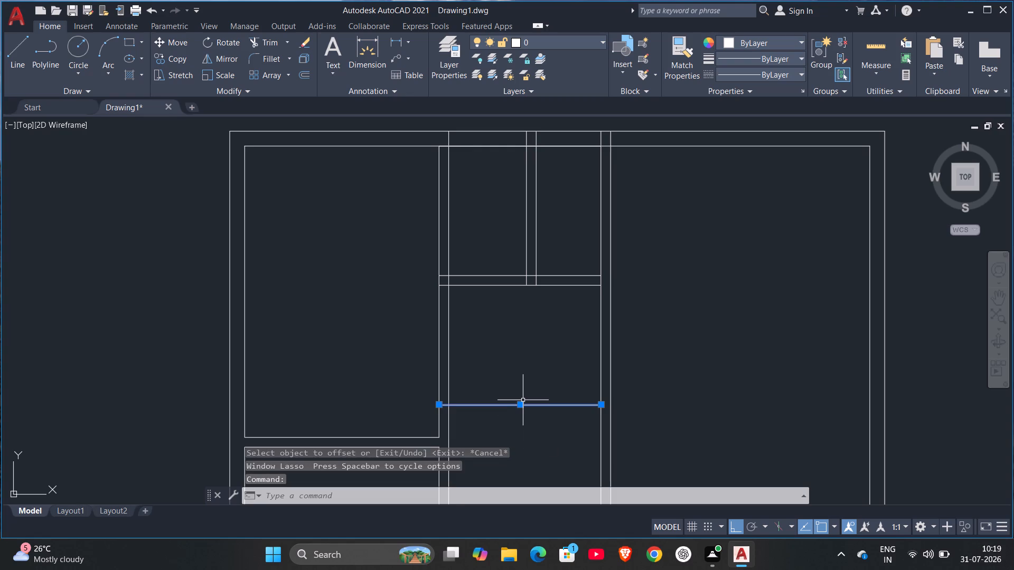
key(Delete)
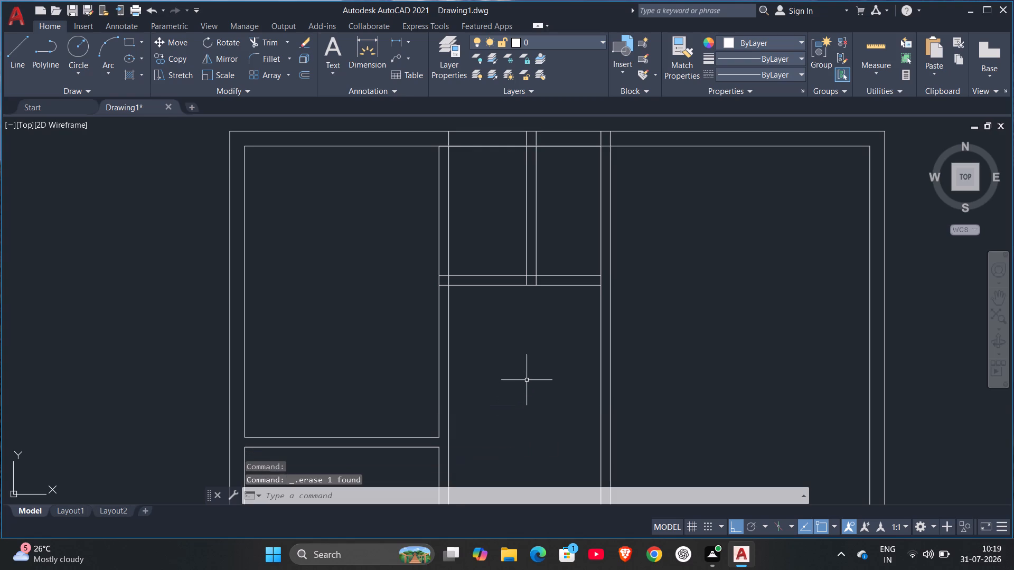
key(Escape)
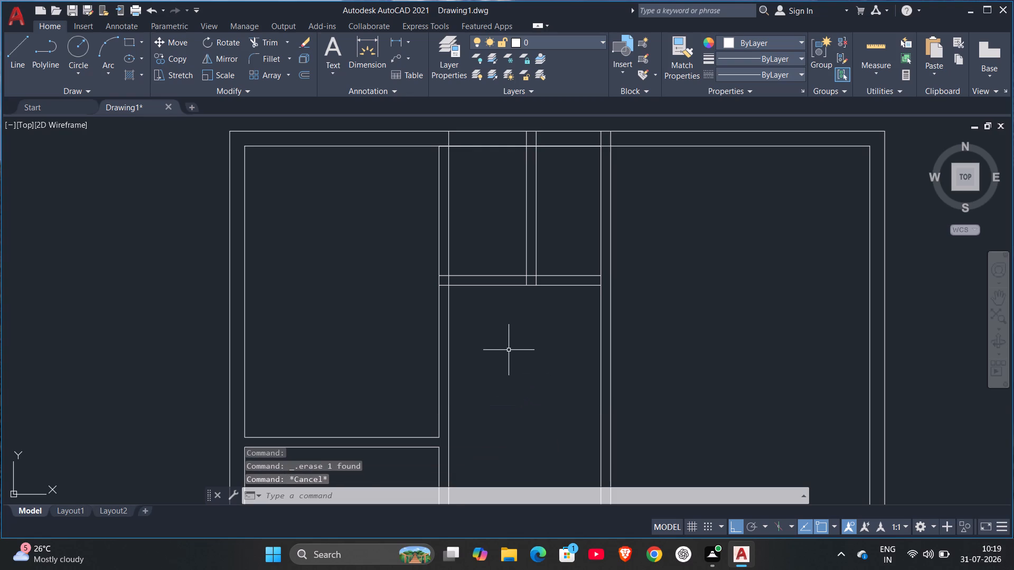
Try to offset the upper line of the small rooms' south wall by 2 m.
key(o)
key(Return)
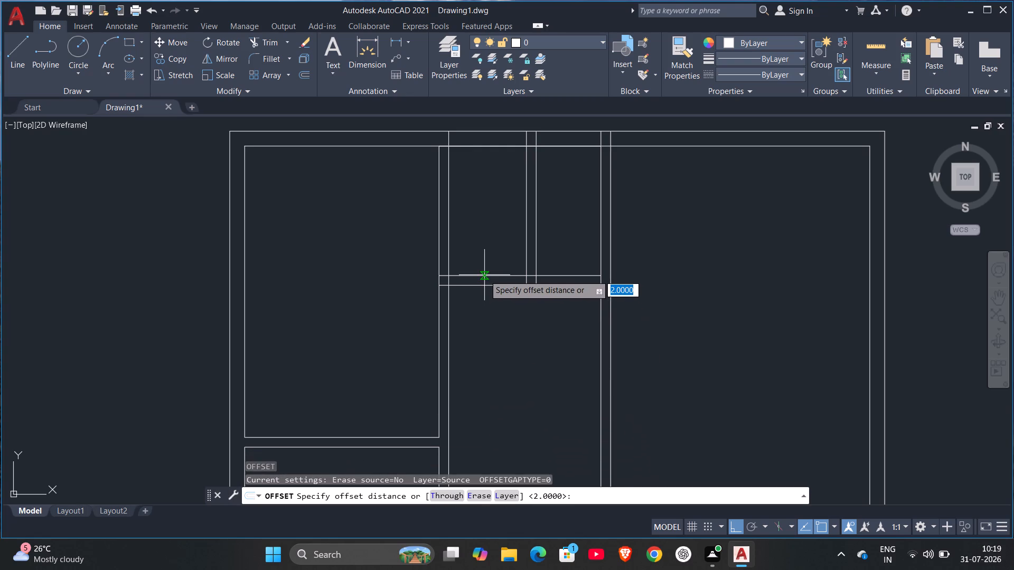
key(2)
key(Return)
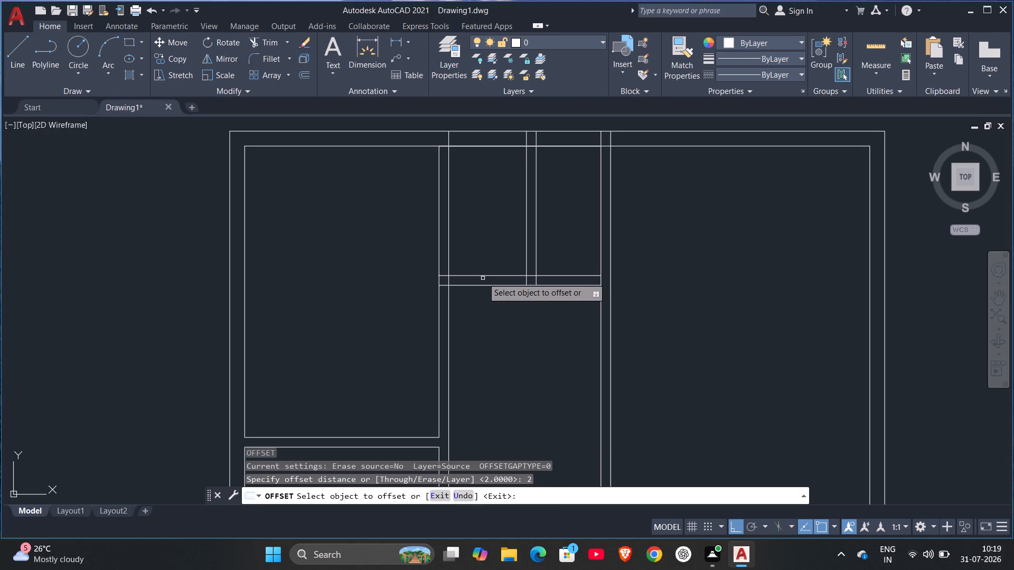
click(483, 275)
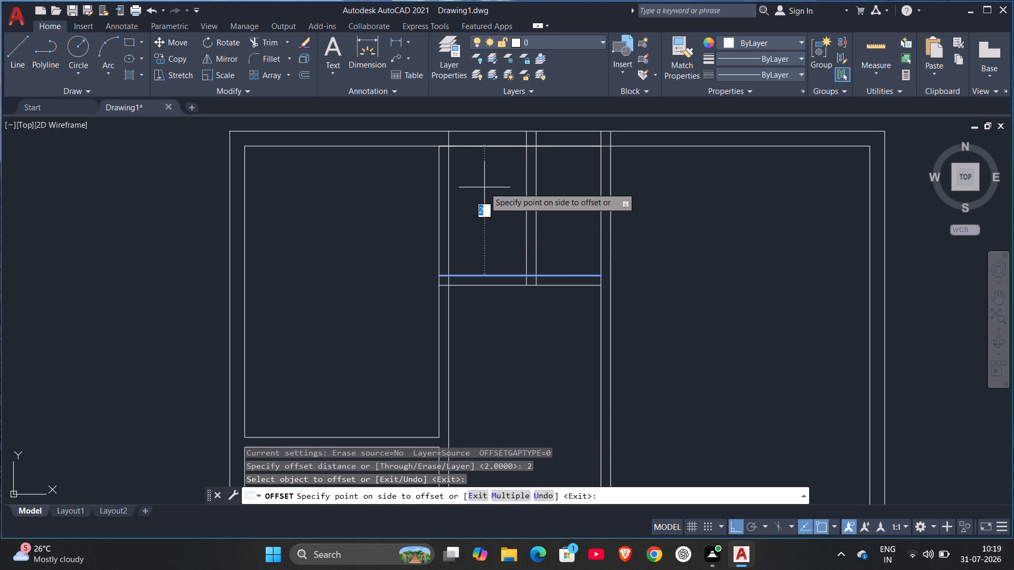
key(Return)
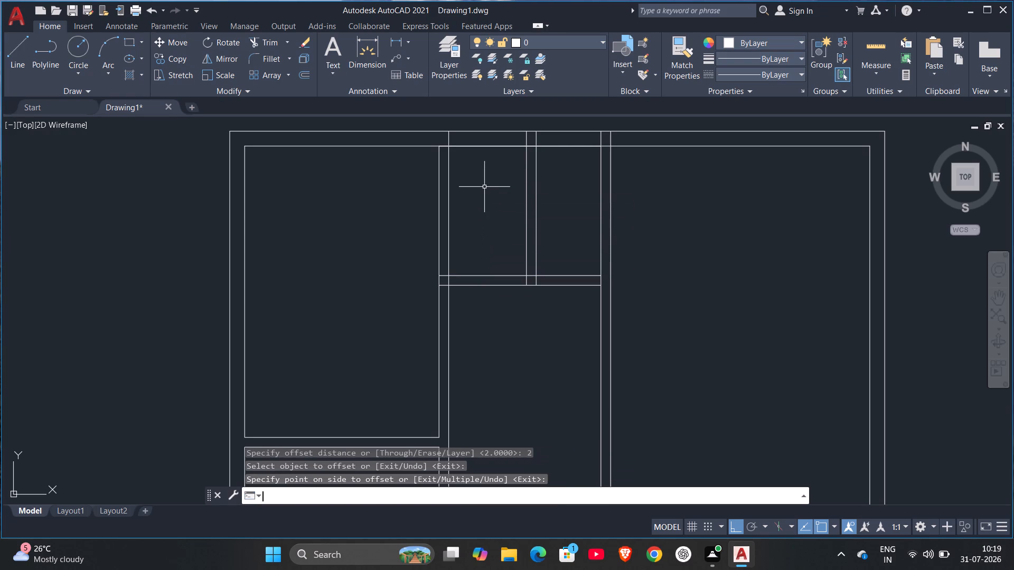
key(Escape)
Offset the upper line of the small rooms' south wall northward by 2 m again.
key(o)
key(Return)
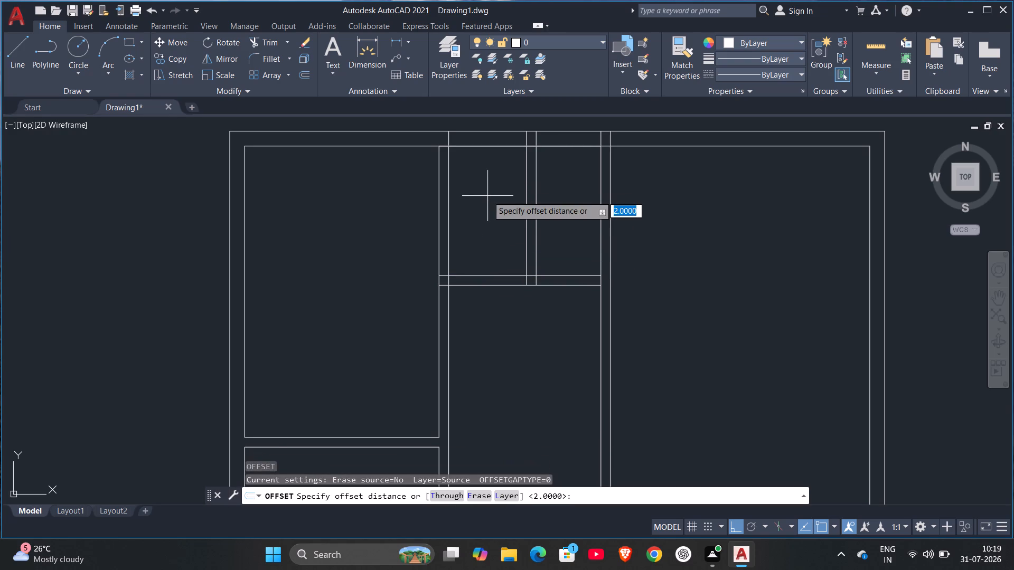
key(2)
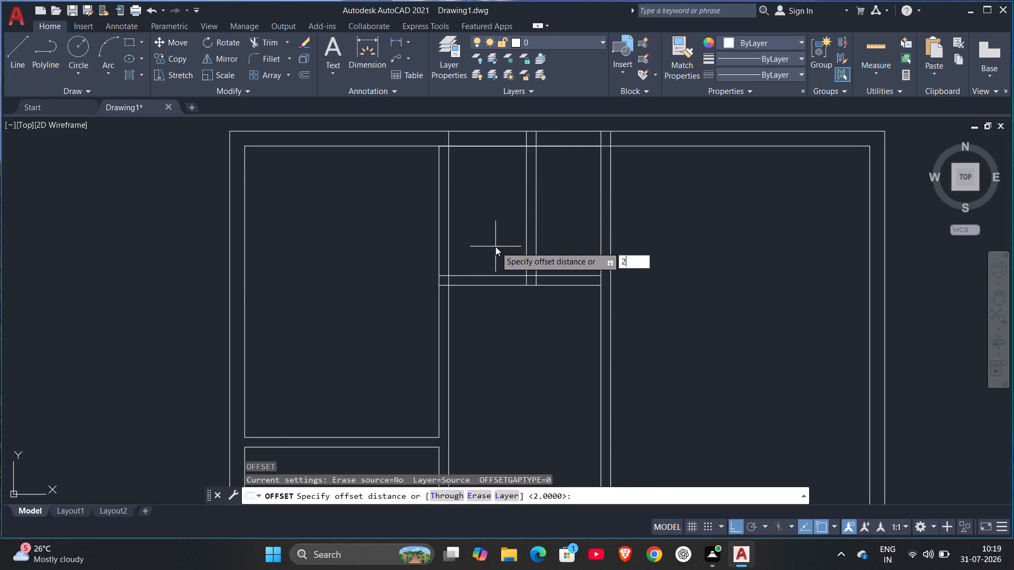
key(Return)
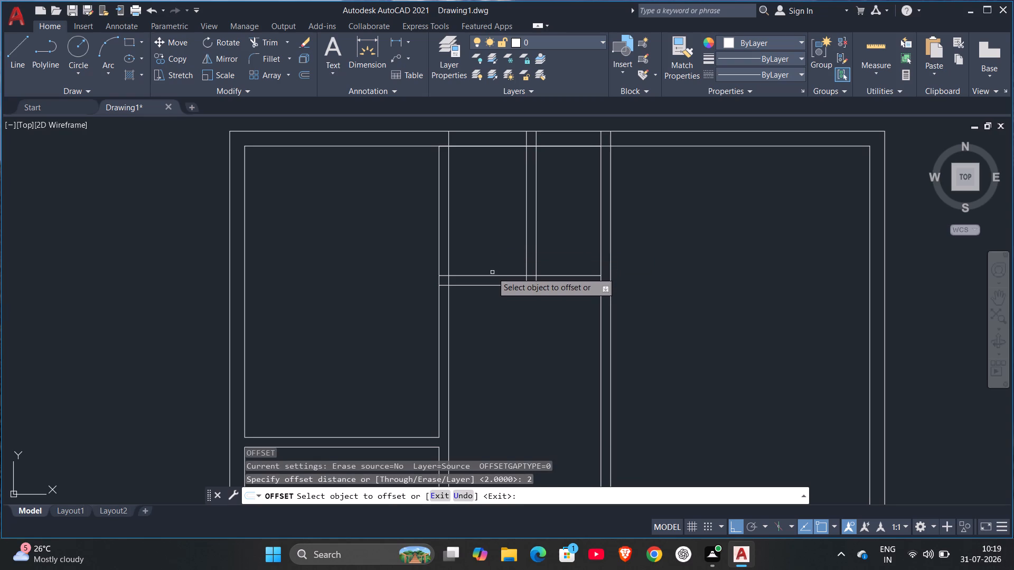
click(492, 275)
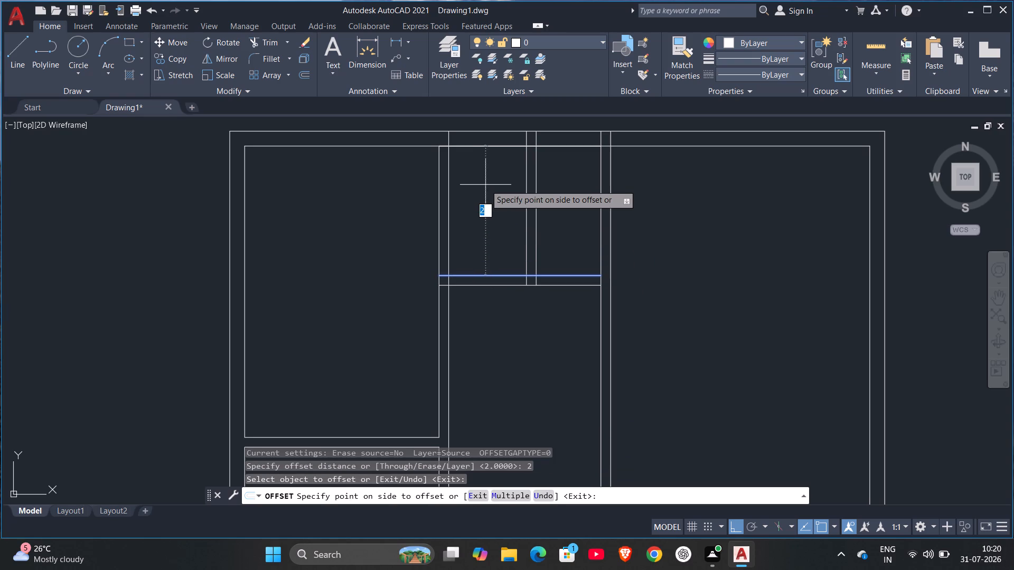
click(485, 185)
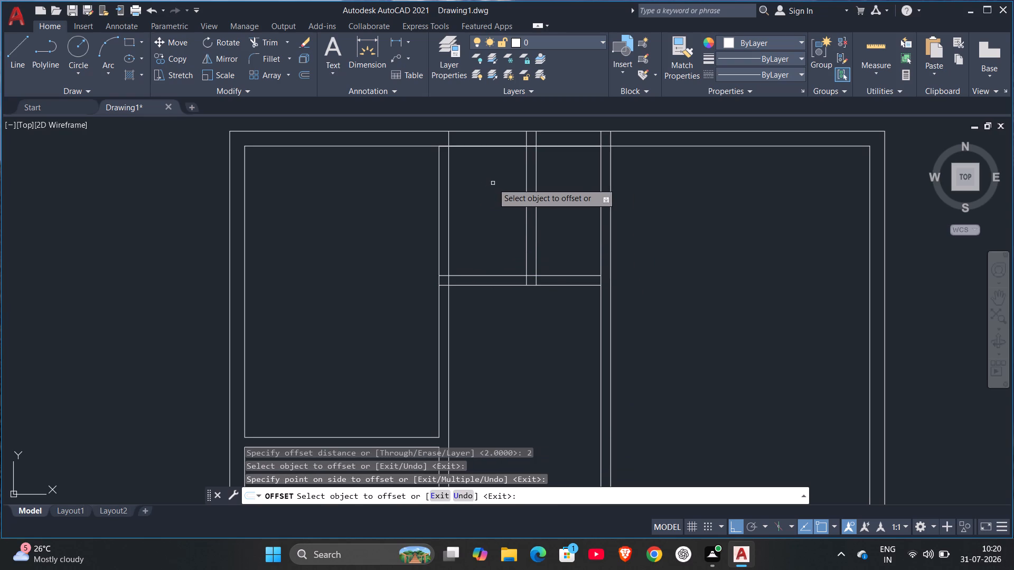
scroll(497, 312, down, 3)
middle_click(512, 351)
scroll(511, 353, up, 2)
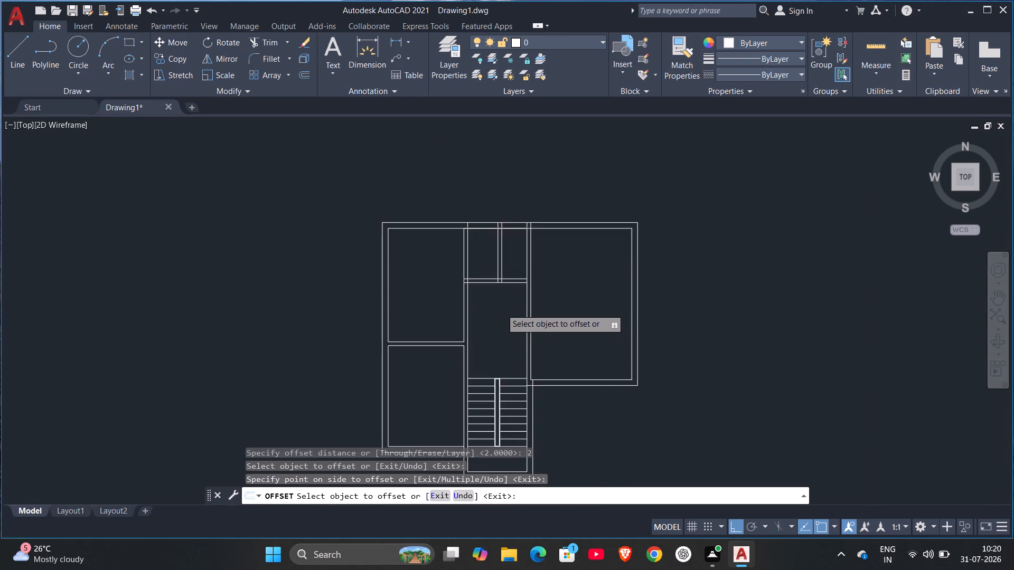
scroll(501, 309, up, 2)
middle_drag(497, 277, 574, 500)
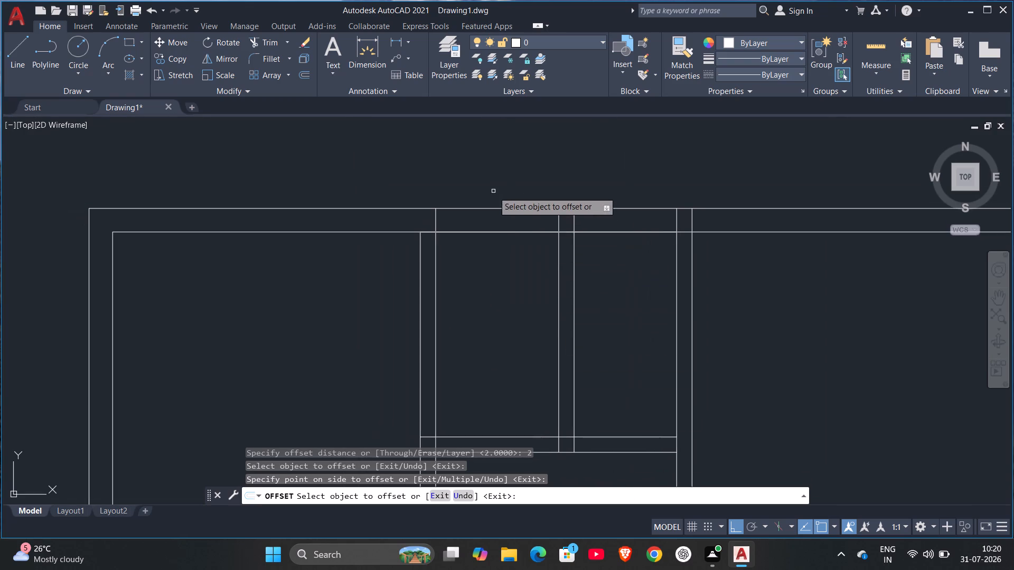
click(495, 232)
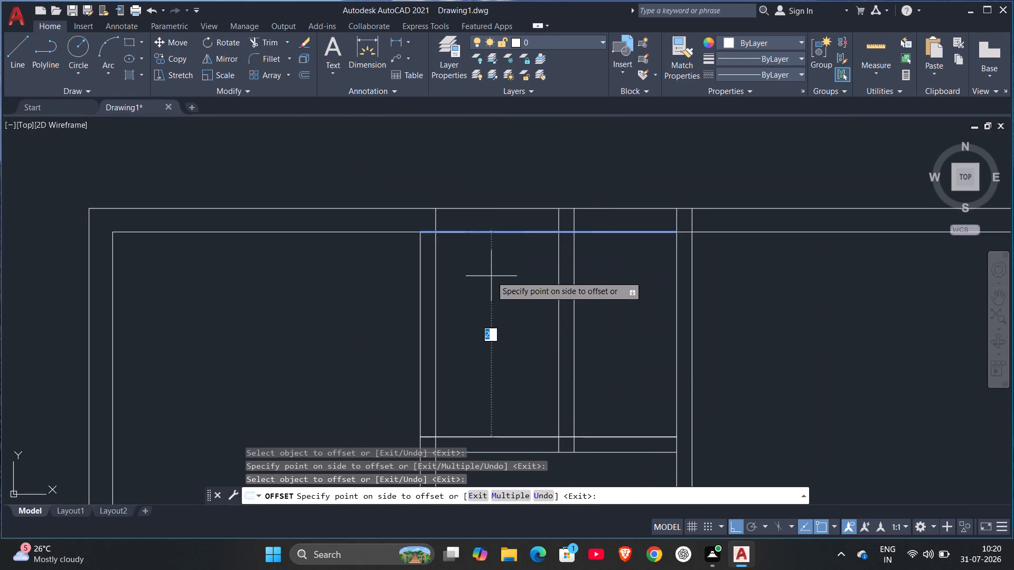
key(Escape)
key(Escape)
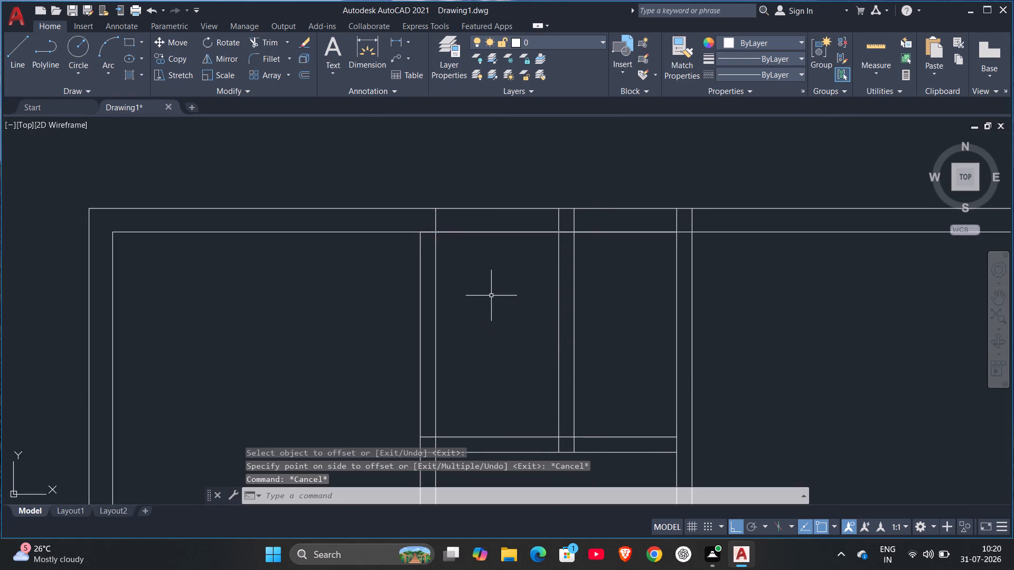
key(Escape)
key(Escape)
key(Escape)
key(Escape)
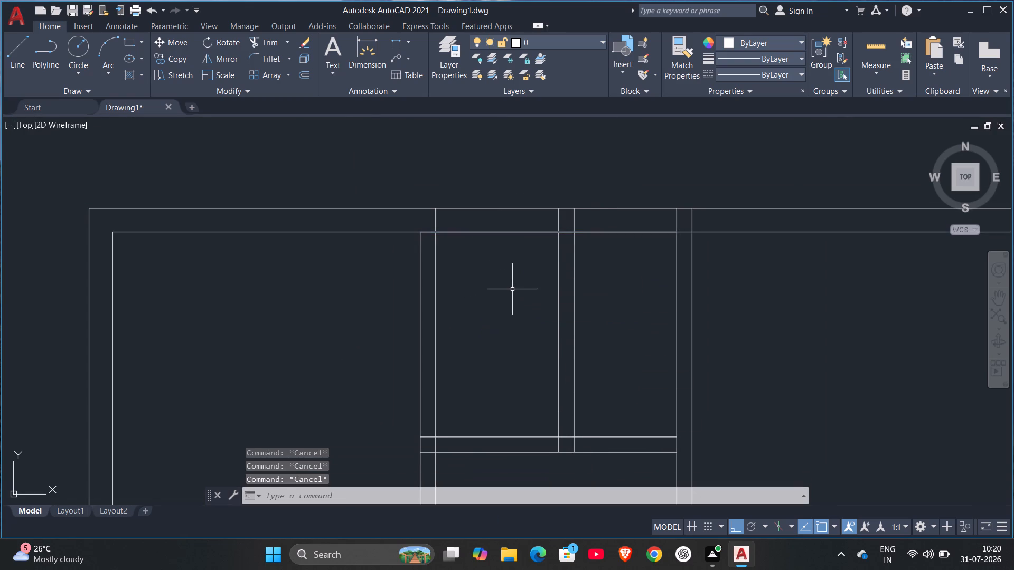
Offset the upper line of the small rooms' south wall northward by 2 m, twice.
key(o)
key(Return)
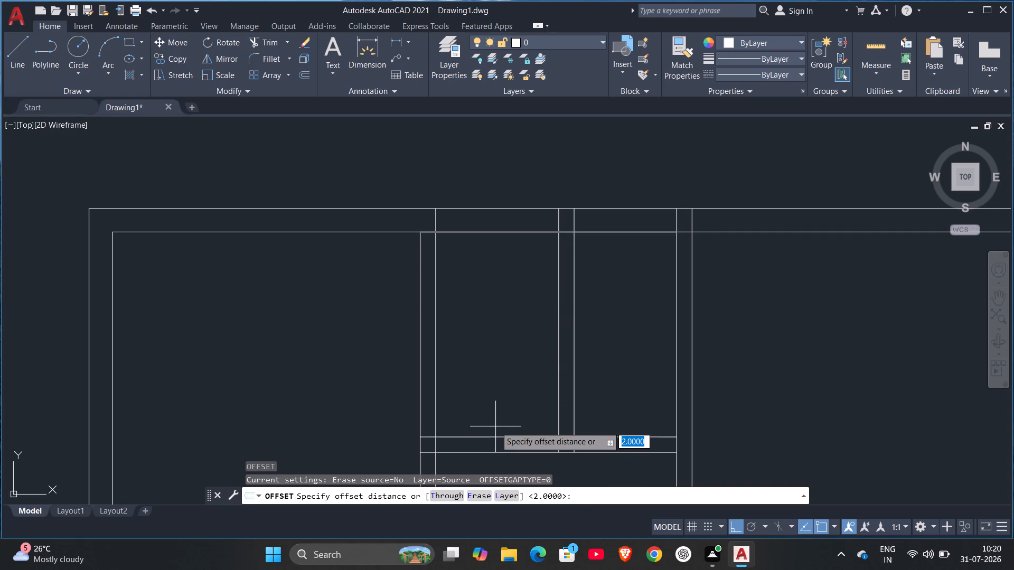
key(2)
key(Return)
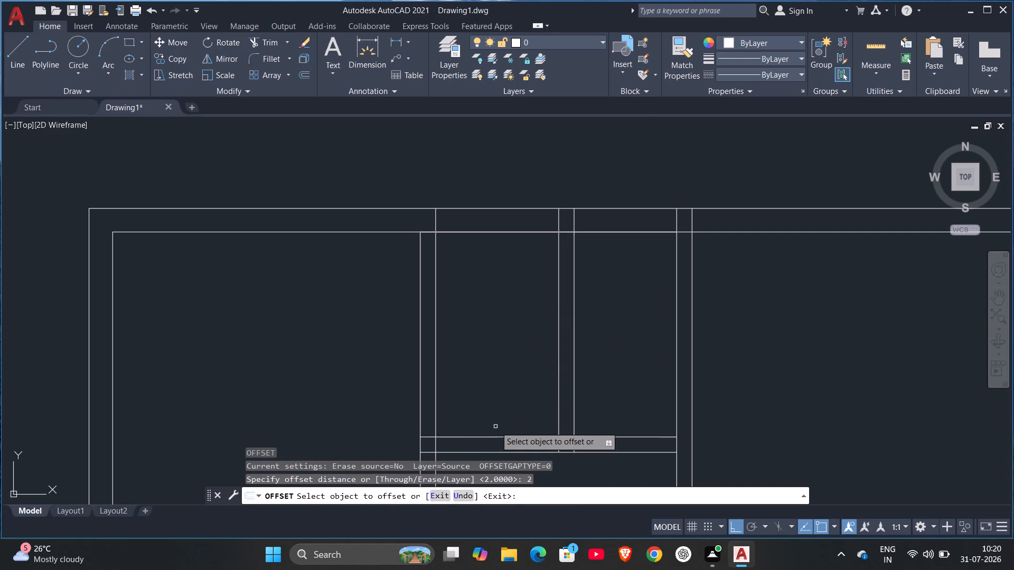
click(497, 438)
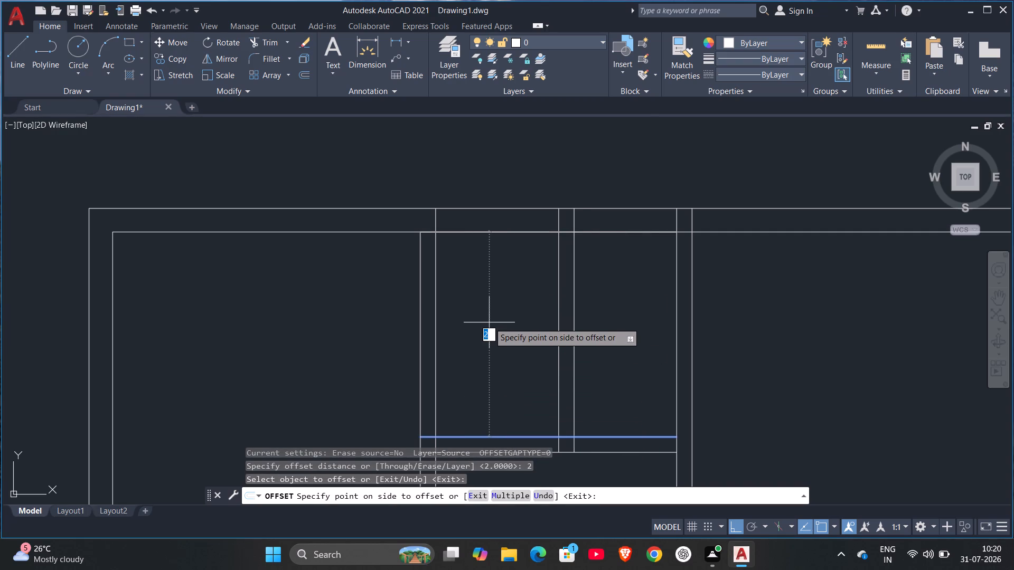
key(2)
key(Return)
click(493, 309)
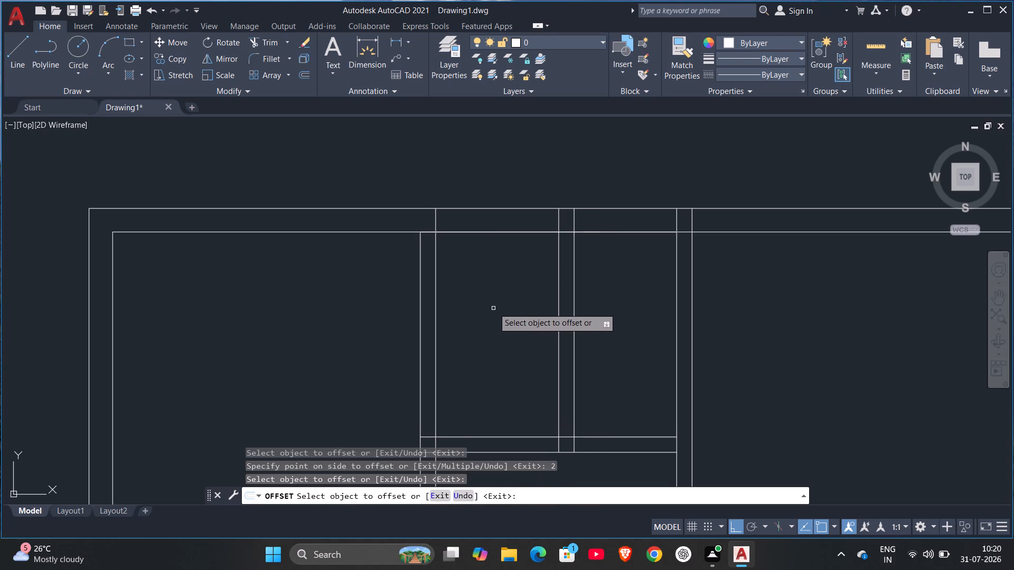
drag(502, 437, 502, 429)
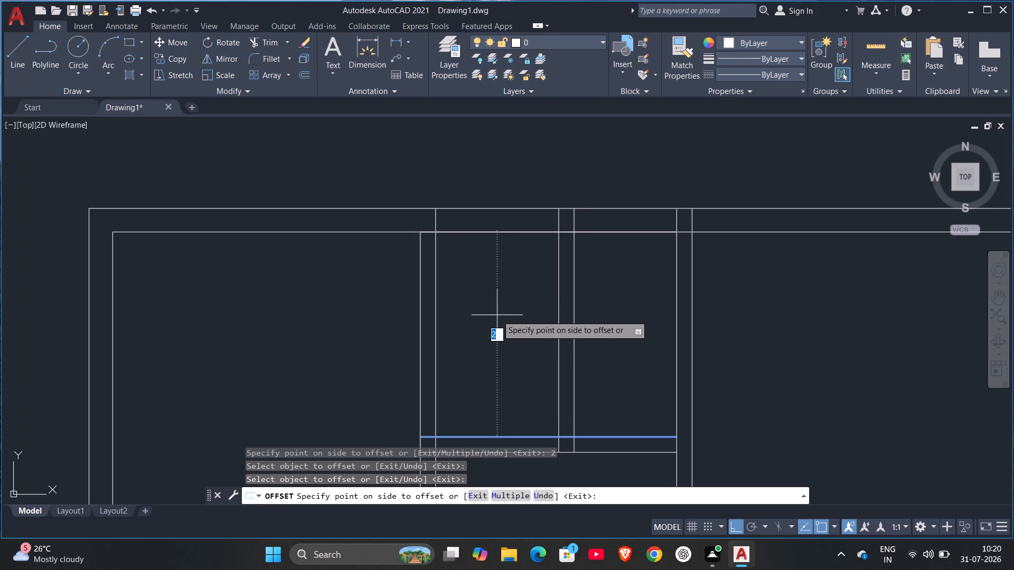
click(497, 315)
double_click(497, 313)
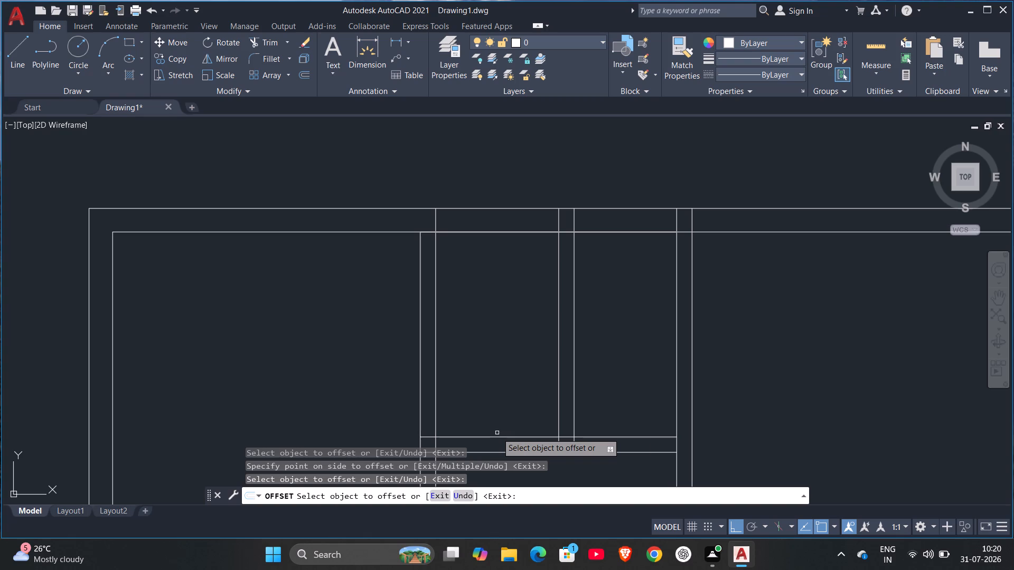
key(grave)
key(Return)
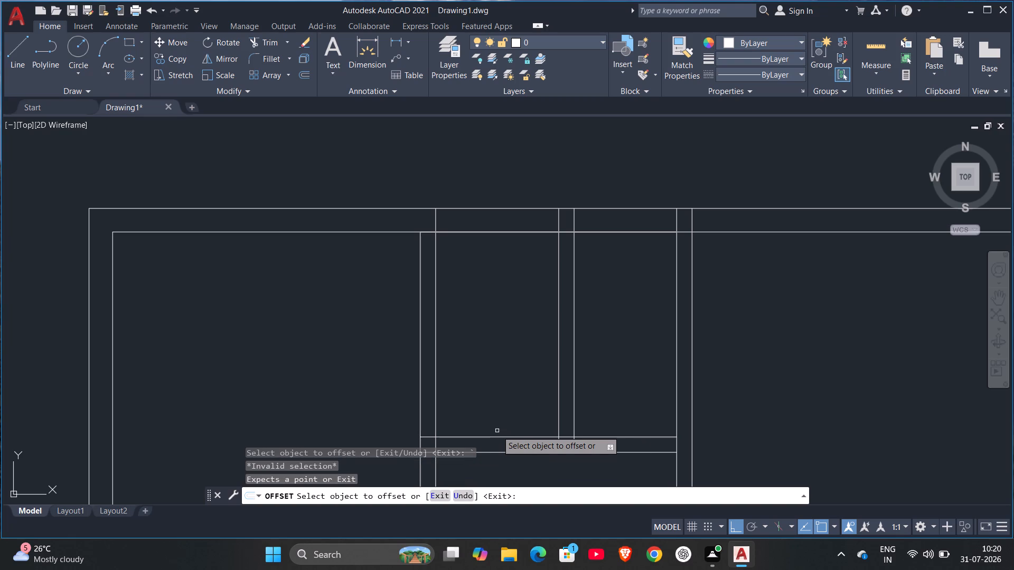
Restart Offset and offset the upper line of the small rooms' south wall northward by 2 m.
key(Return)
key(Return)
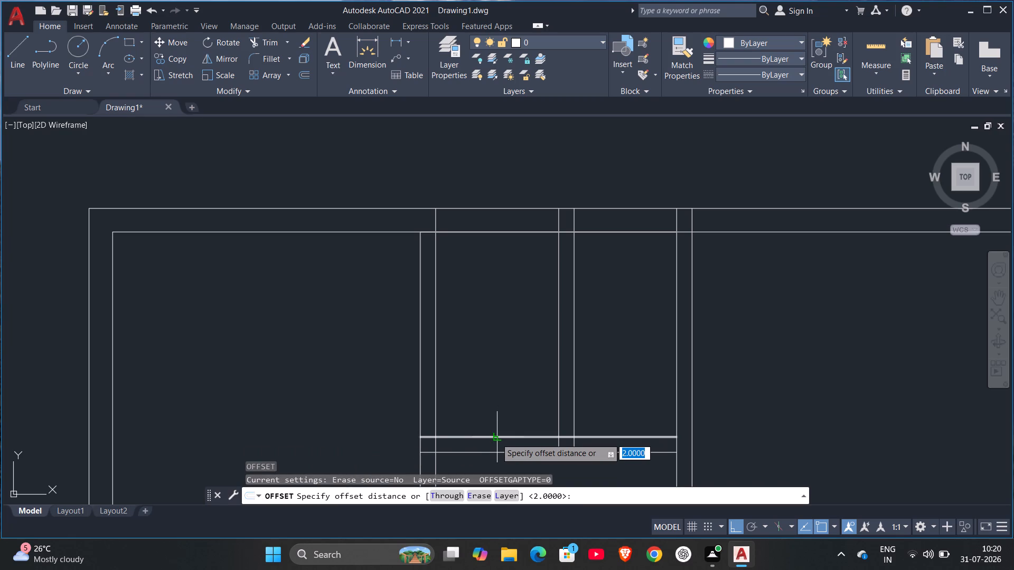
click(495, 435)
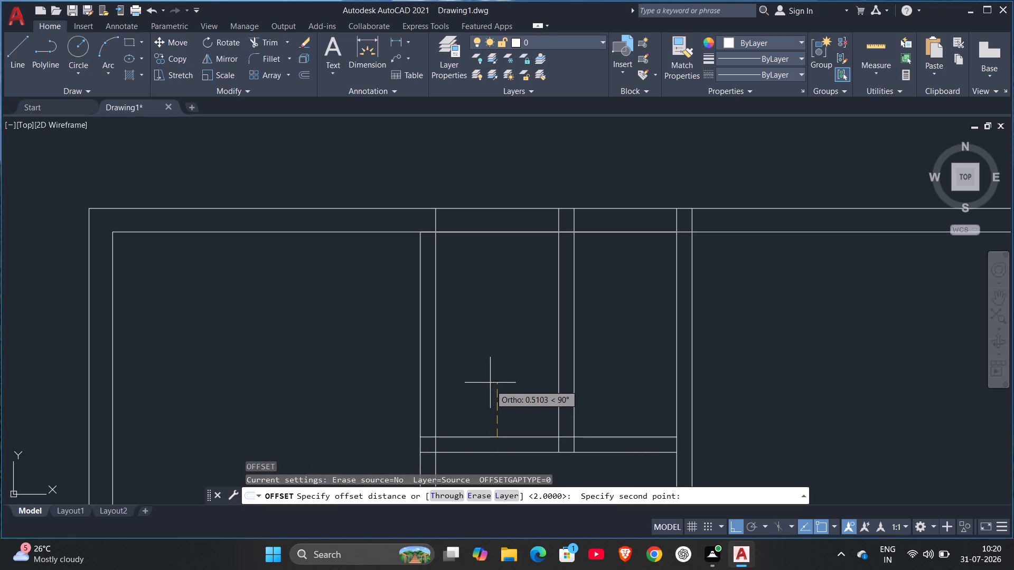
key(Return)
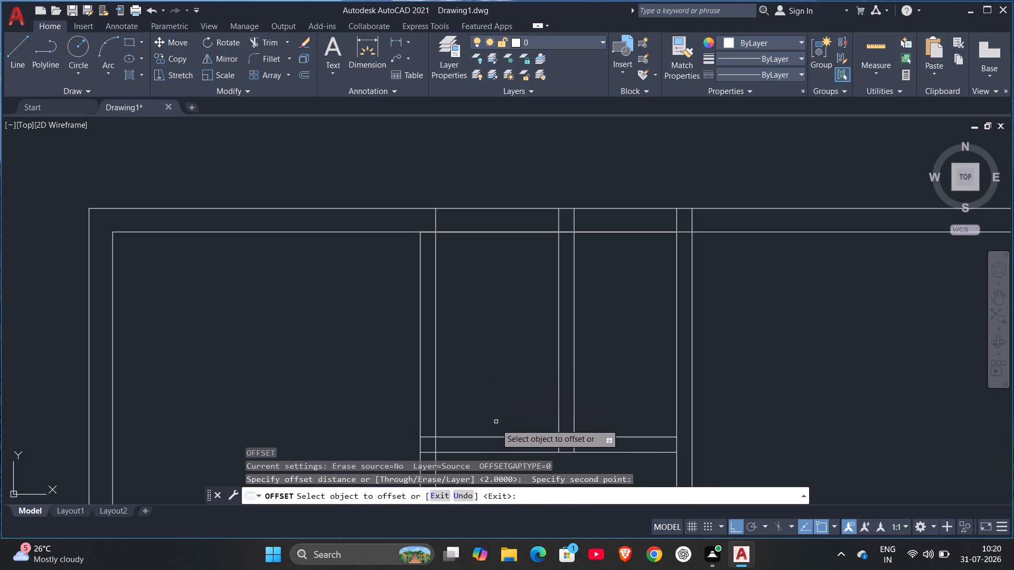
click(495, 435)
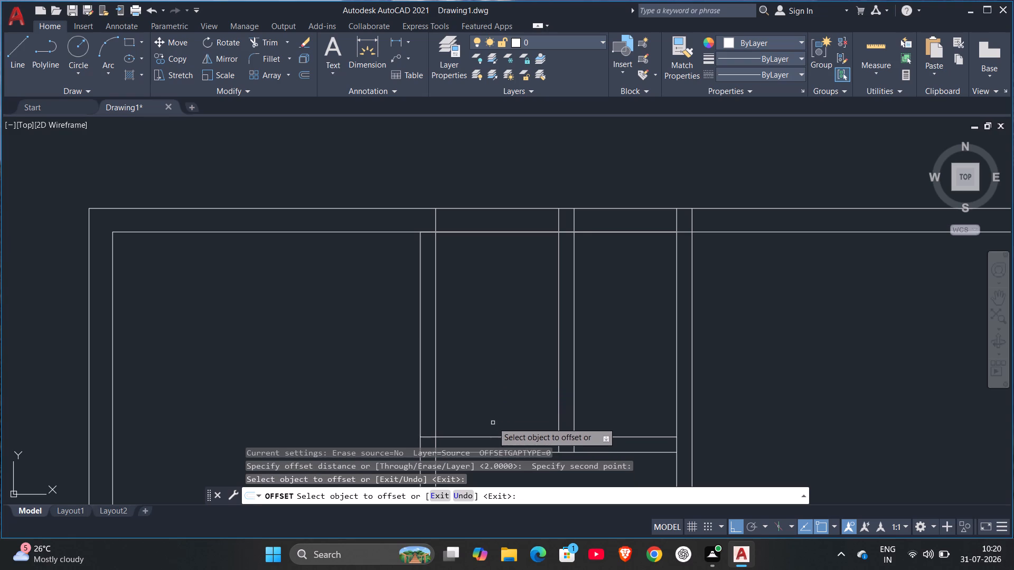
click(495, 436)
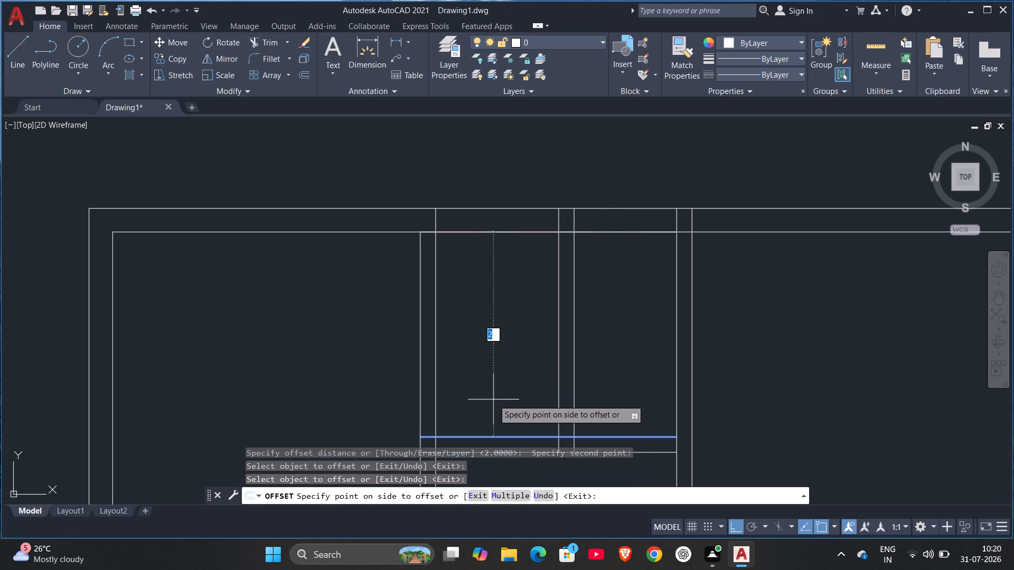
click(495, 364)
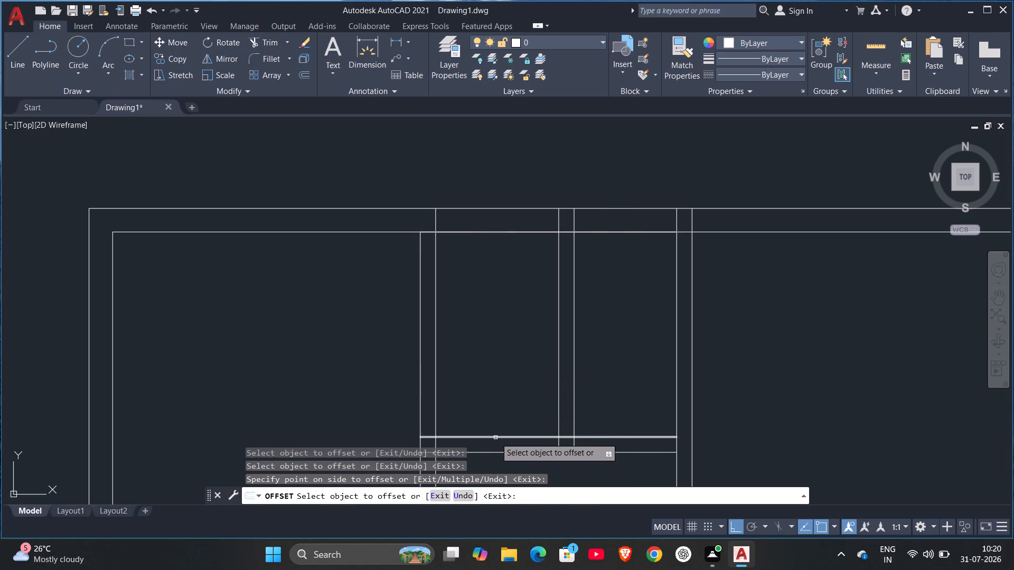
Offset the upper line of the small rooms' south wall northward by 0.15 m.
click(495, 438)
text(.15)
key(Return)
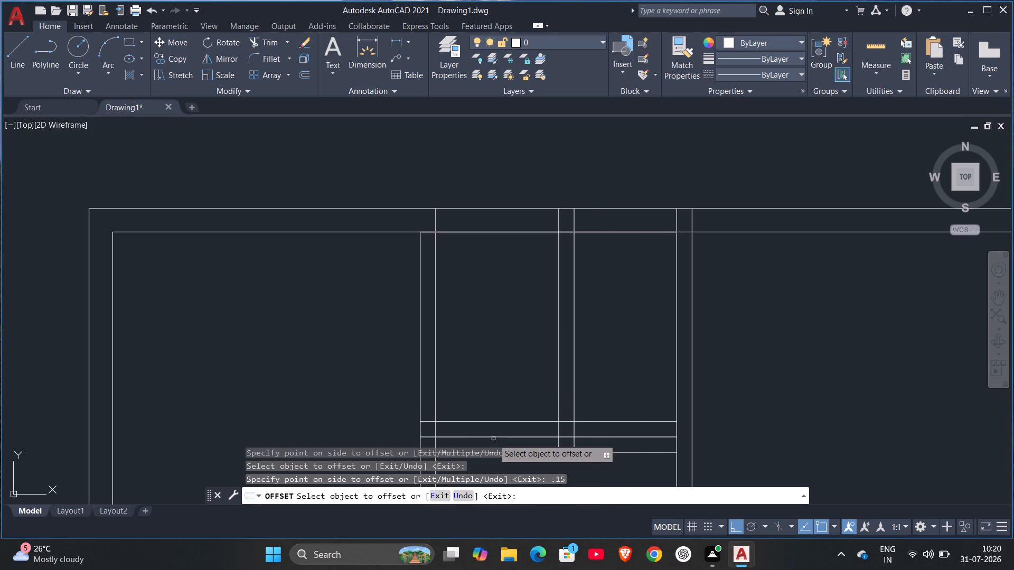
Offset the upper line of the small rooms' south wall northward by 2 m again.
click(493, 439)
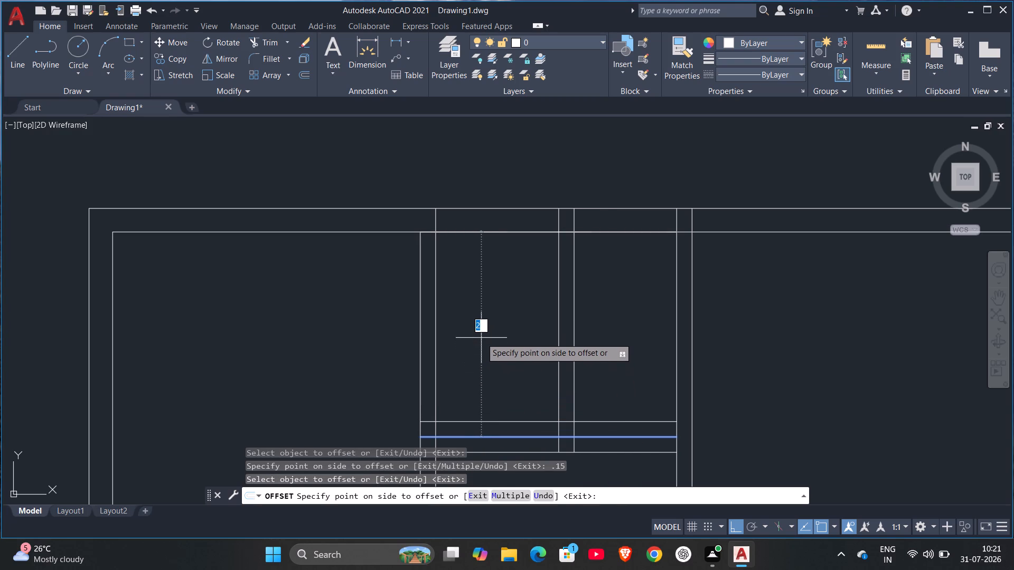
key(2)
key(Return)
click(482, 325)
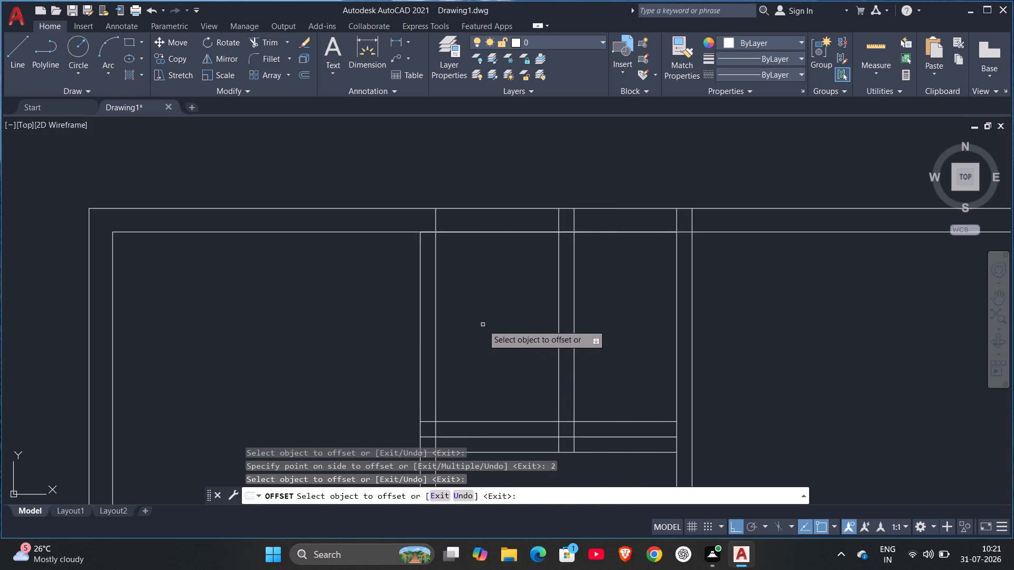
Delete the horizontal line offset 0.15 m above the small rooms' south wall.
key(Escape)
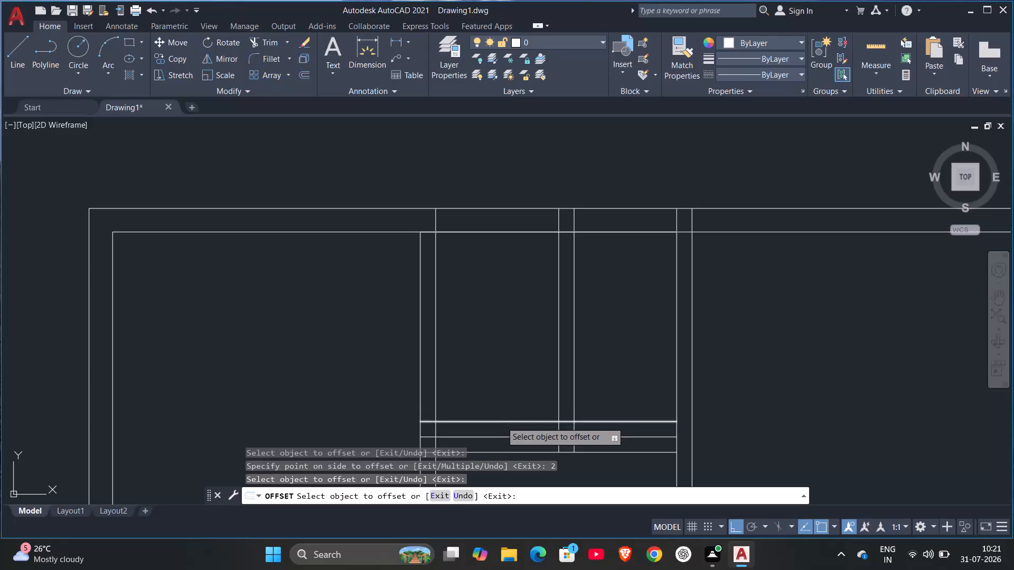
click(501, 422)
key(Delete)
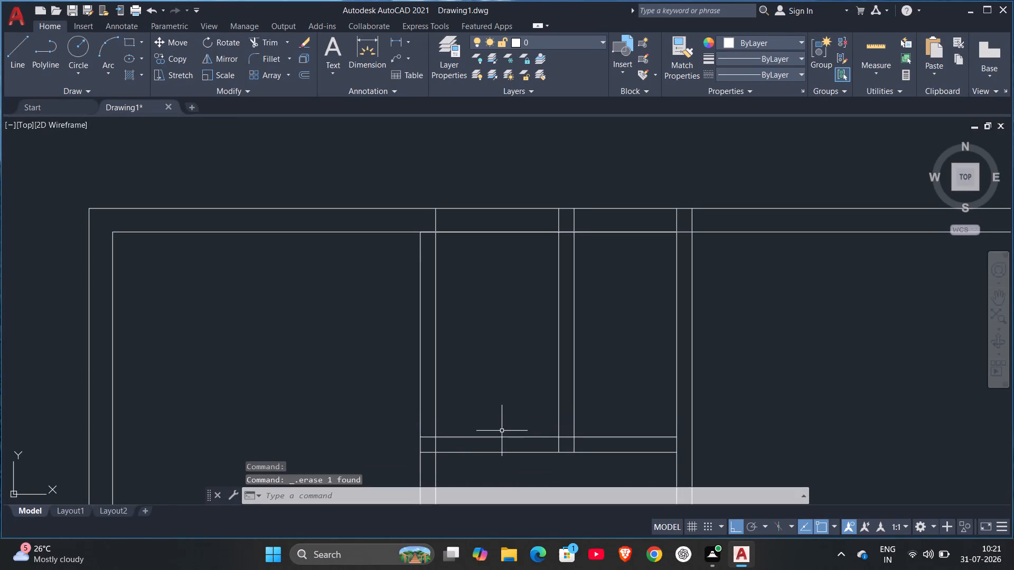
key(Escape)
Offset the upper line of the small rooms' south wall by 2 m toward the north wall.
key(o)
key(Return)
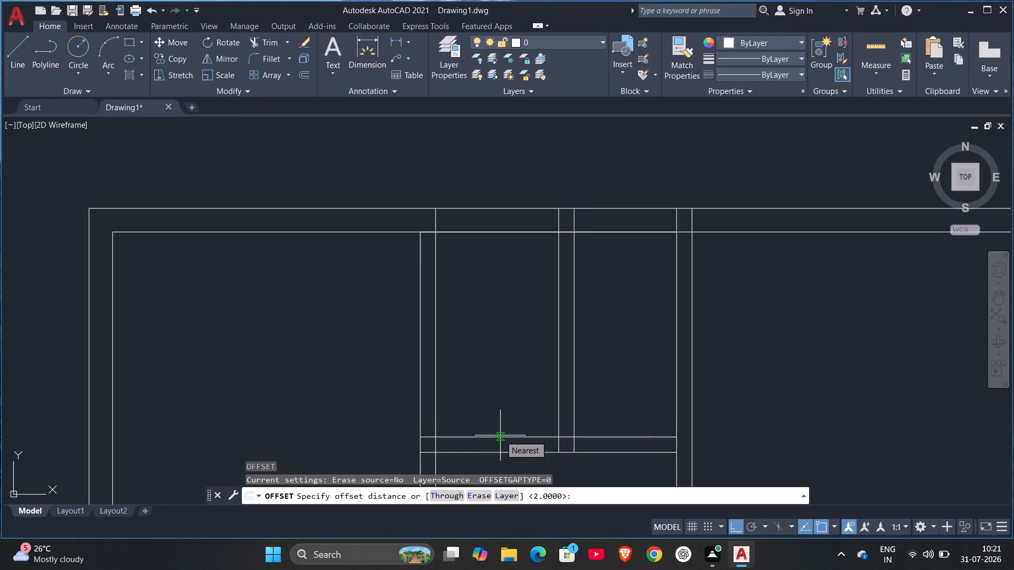
key(2)
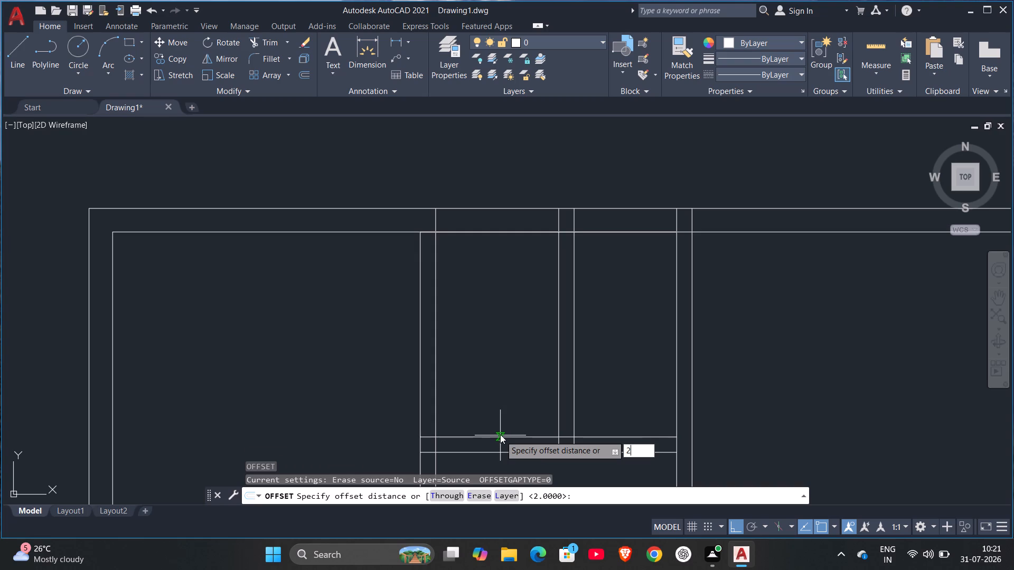
key(Return)
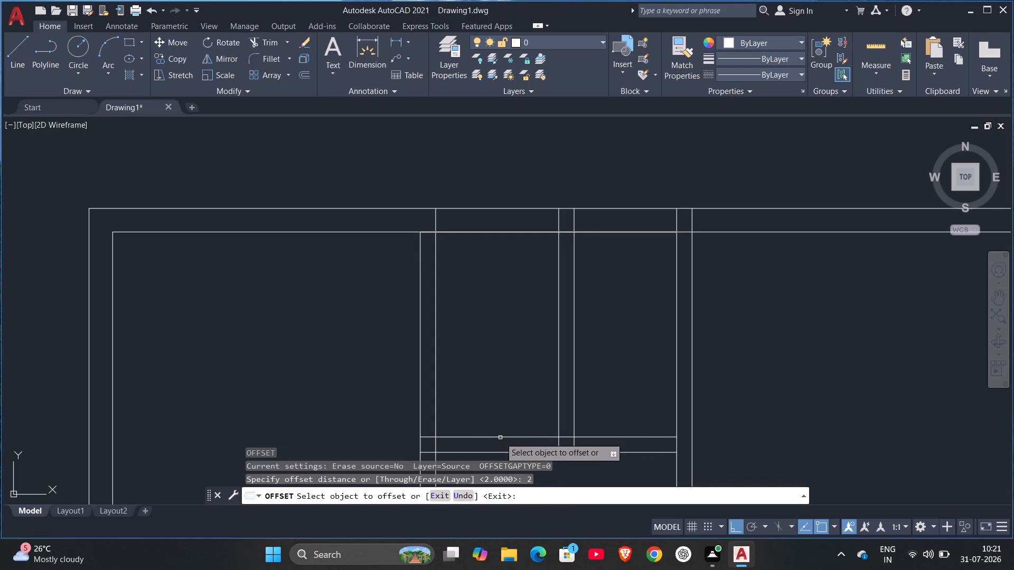
click(500, 438)
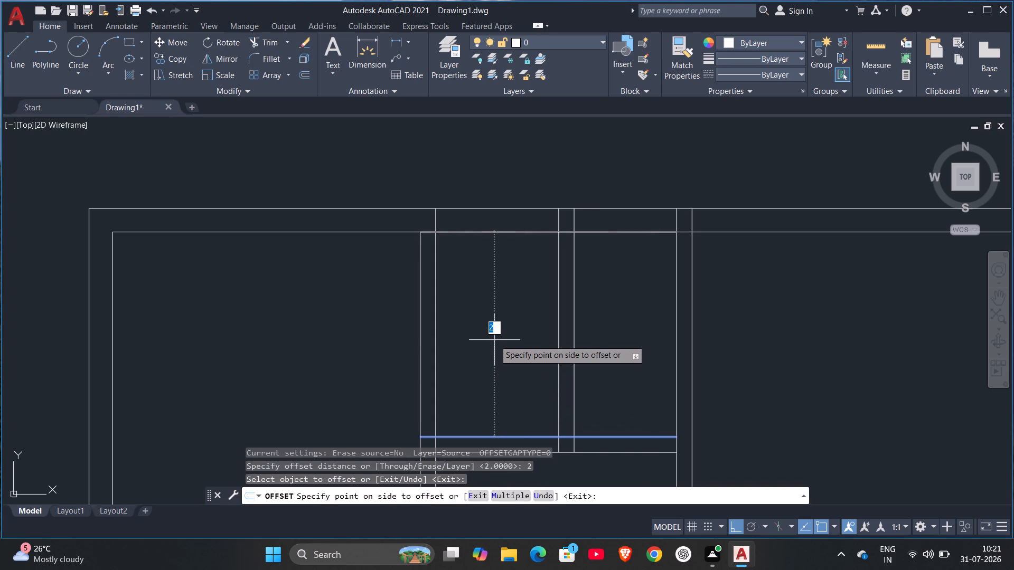
click(494, 338)
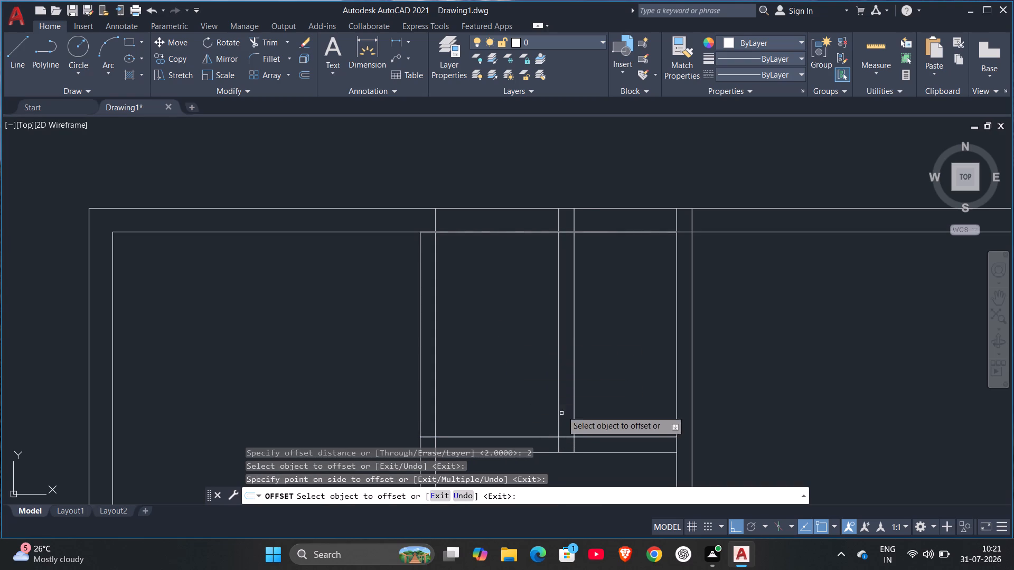
key(Escape)
key(Escape)
key(Escape)
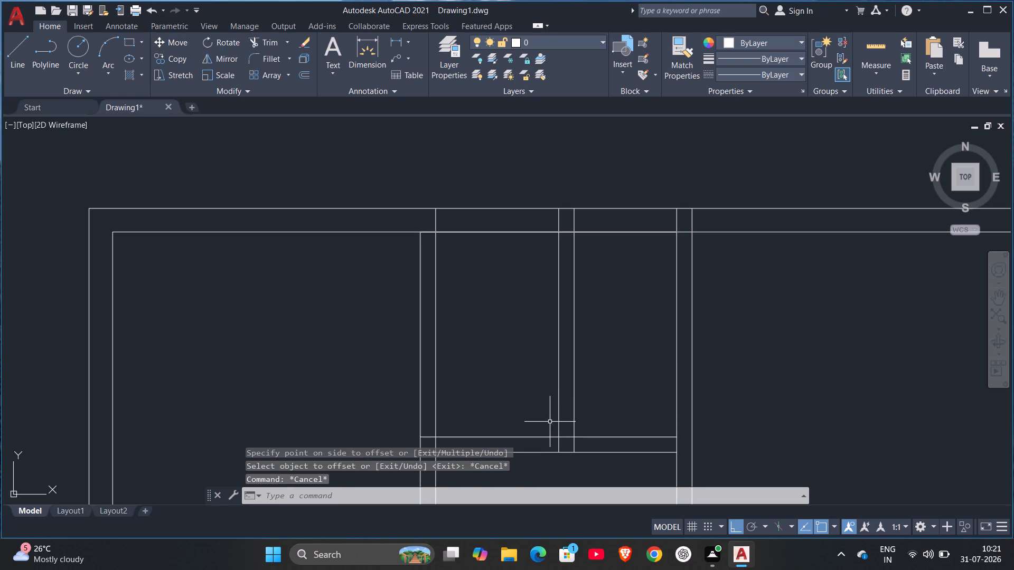
Offset the upper line of the small rooms' south wall 2 m northward using the Through option.
key(o)
key(Return)
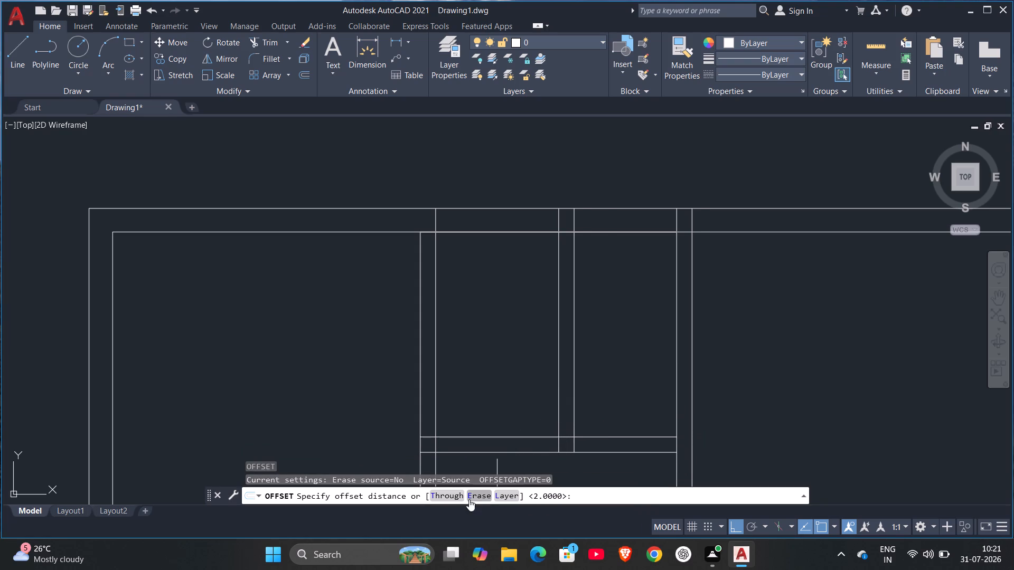
key(t)
key(Return)
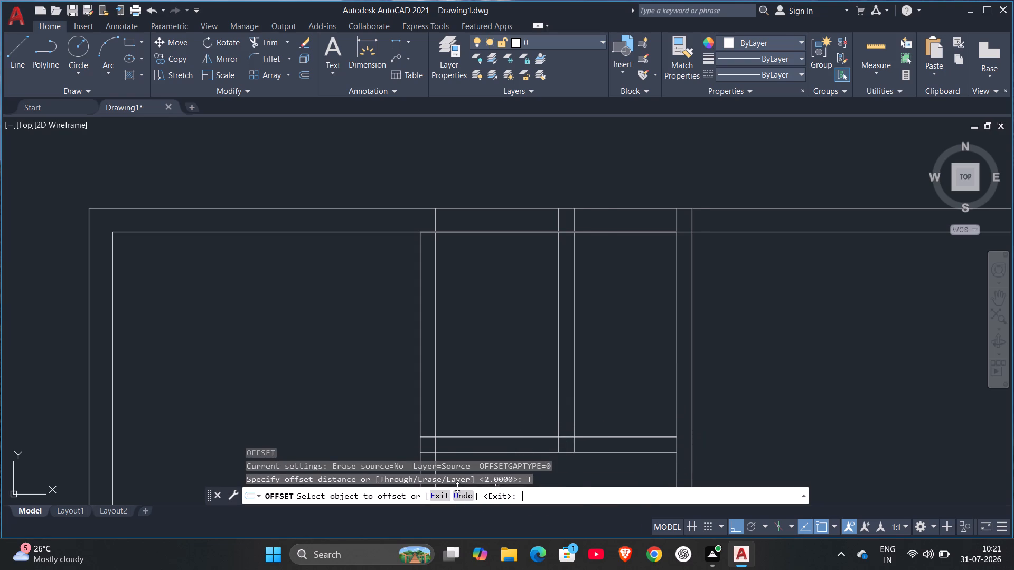
key(2)
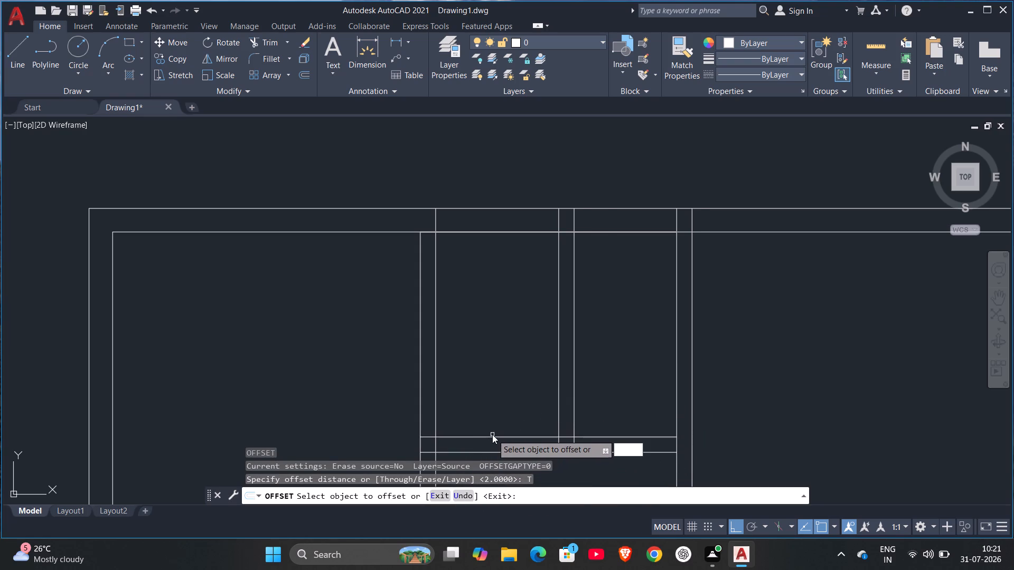
key(Return)
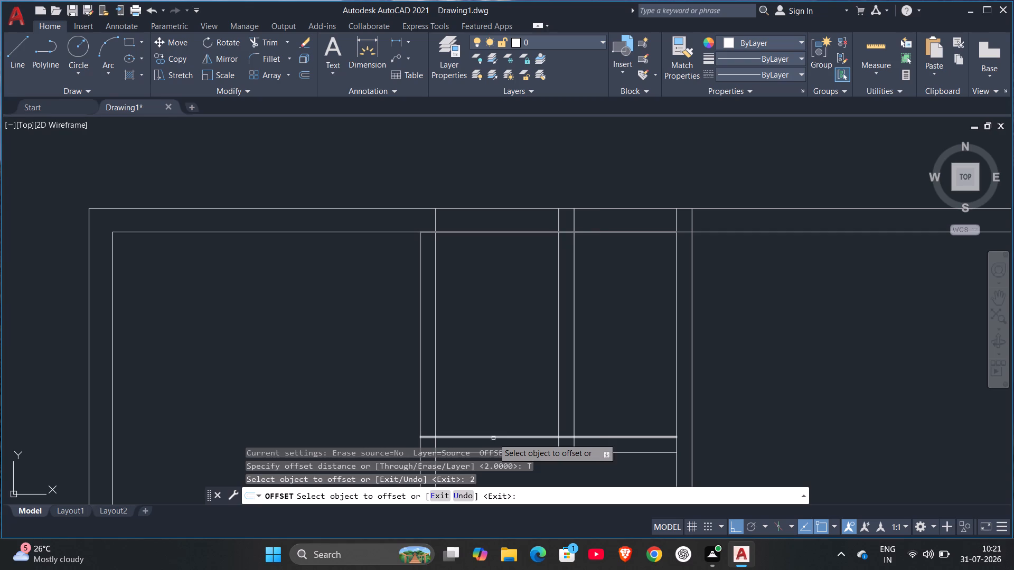
click(493, 438)
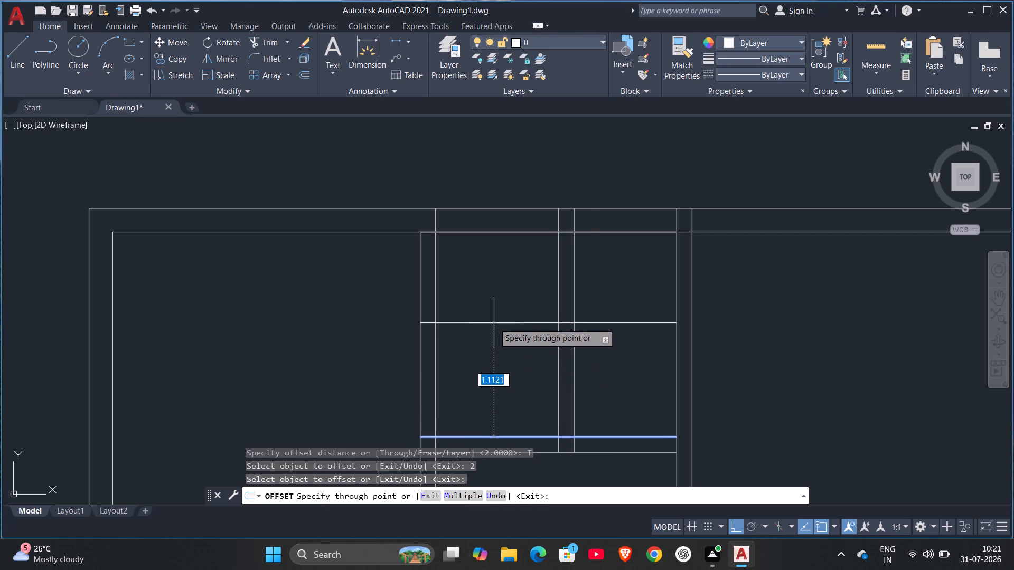
key(2)
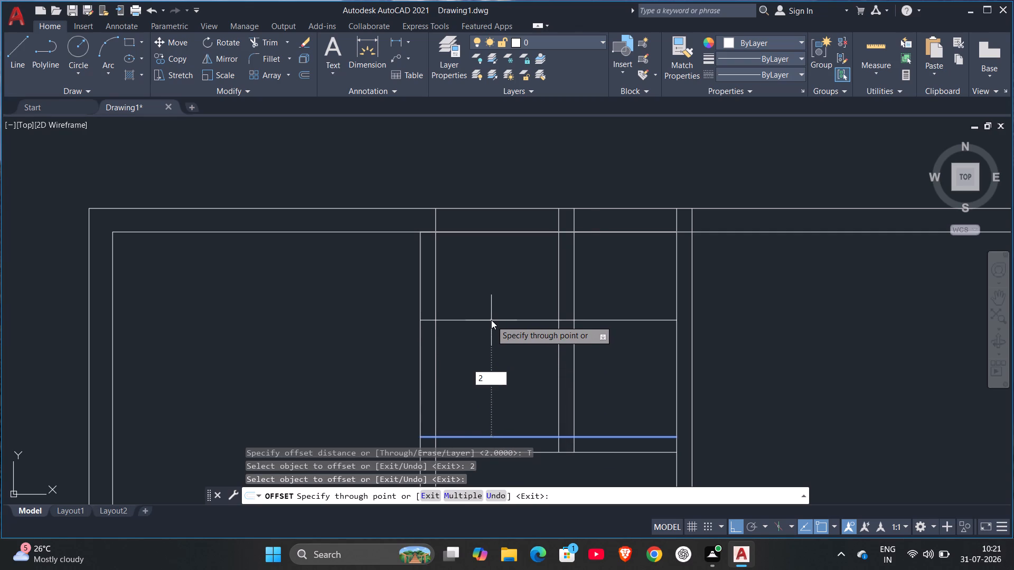
key(Return)
scroll(496, 220, up, 1)
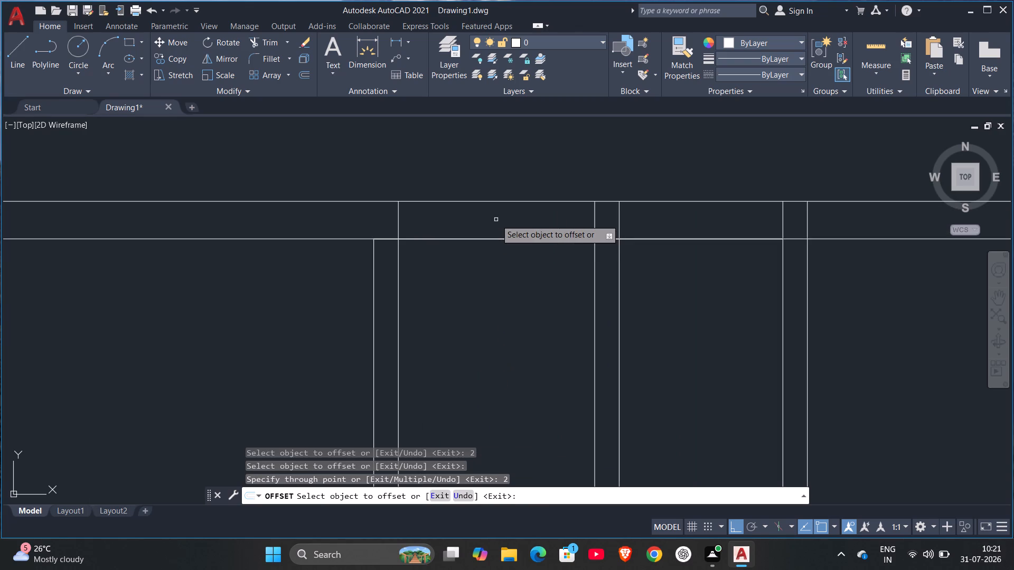
scroll(493, 305, down, 3)
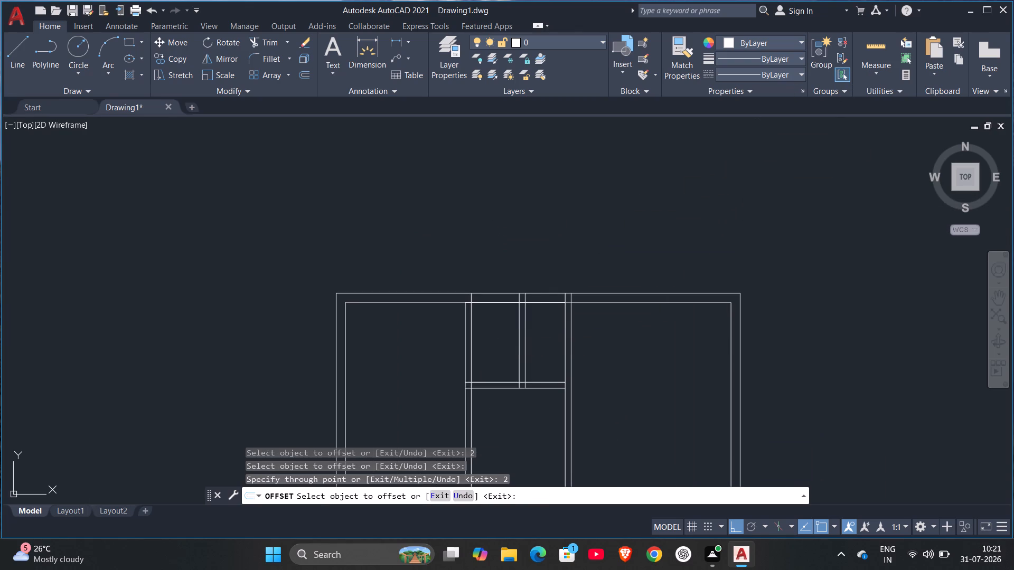
key(Escape)
Measure the small north-central rooms and the central space between them and the staircase.
click(877, 47)
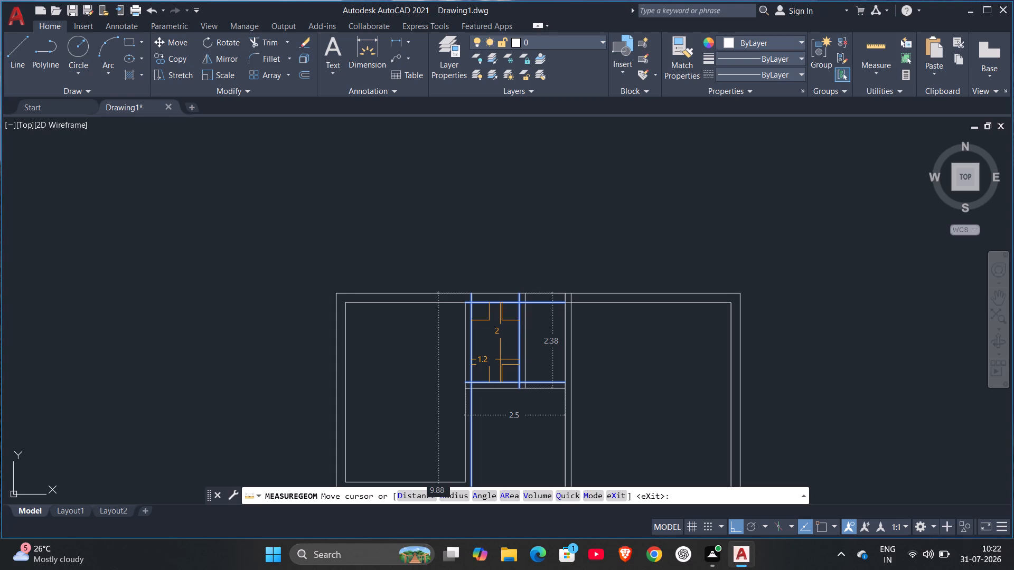
scroll(5, 548, down, 4)
scroll(552, 458, down, 2)
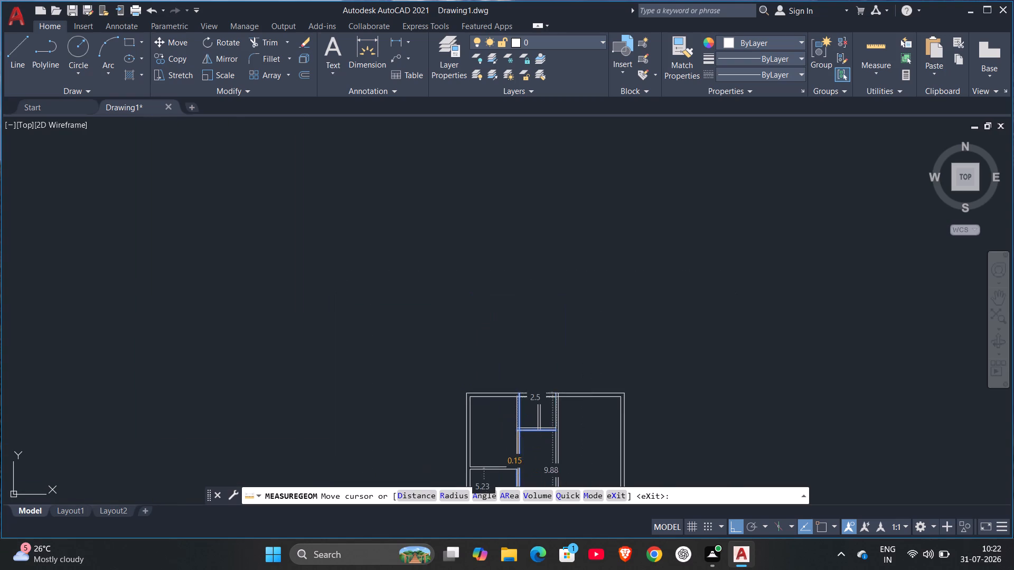
middle_drag(518, 464, 490, 358)
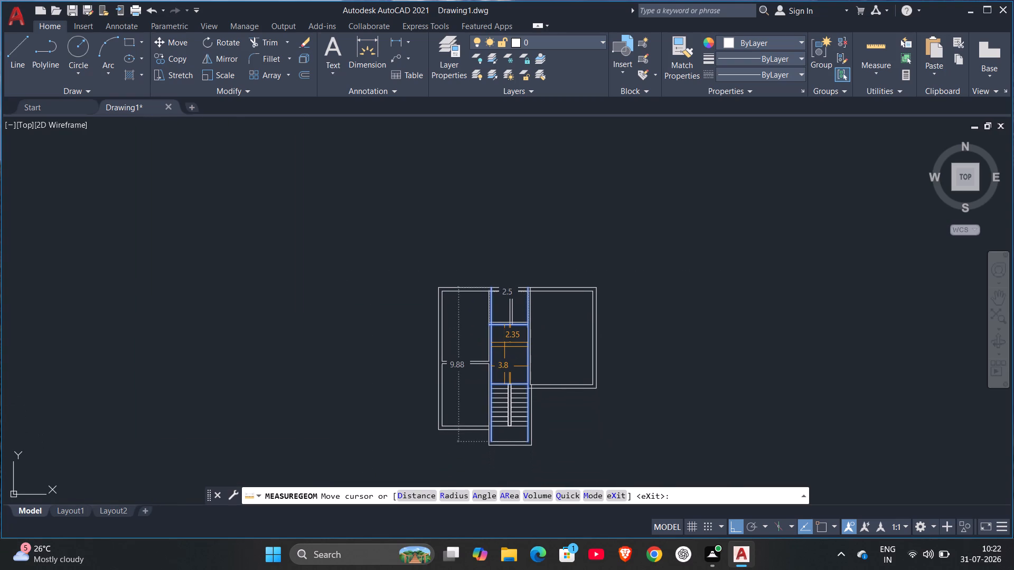
scroll(504, 347, up, 2)
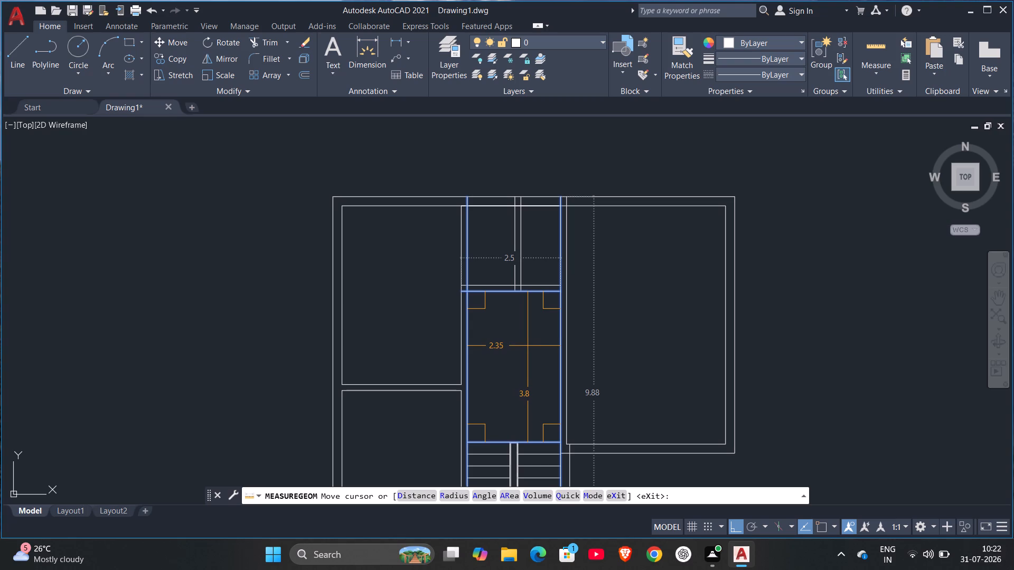
key(Escape)
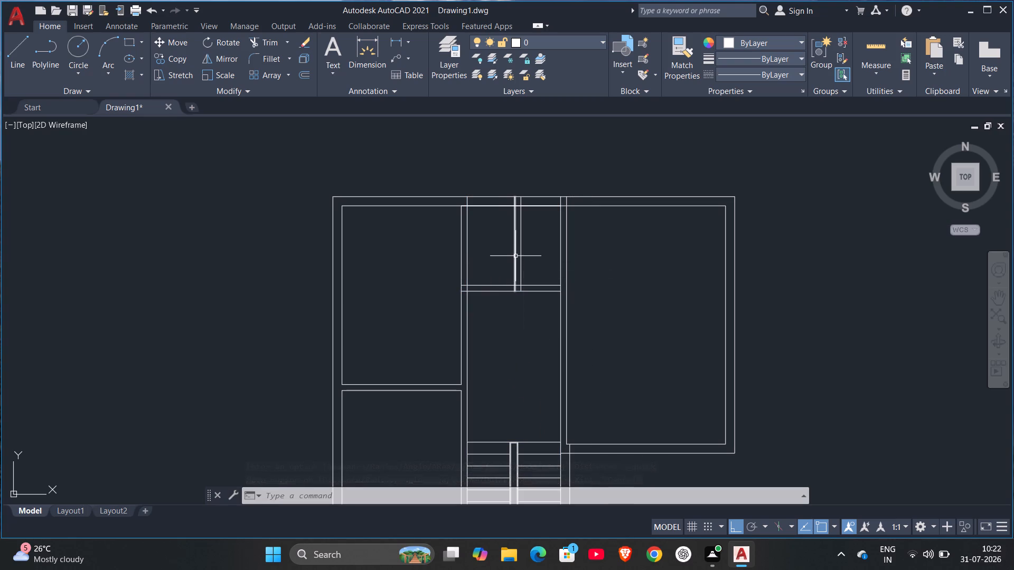
Delete both horizontal lines of the small rooms' south wall.
click(499, 286)
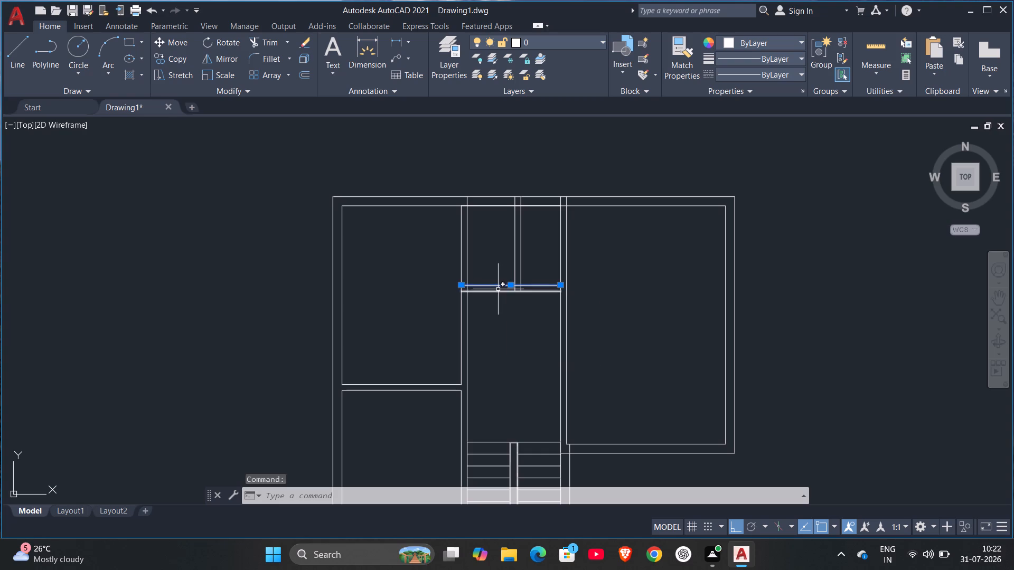
click(497, 291)
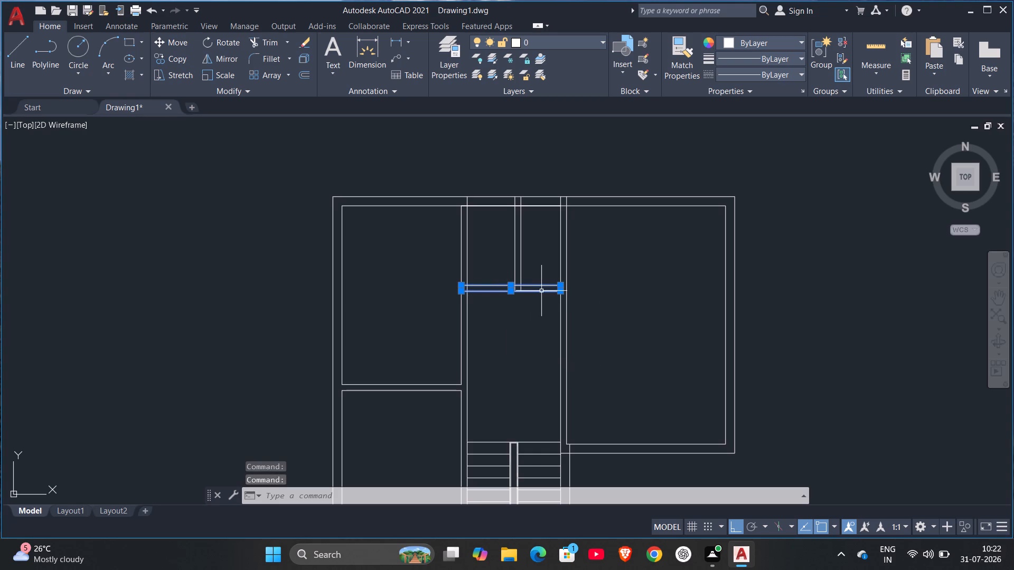
key(Delete)
key(Escape)
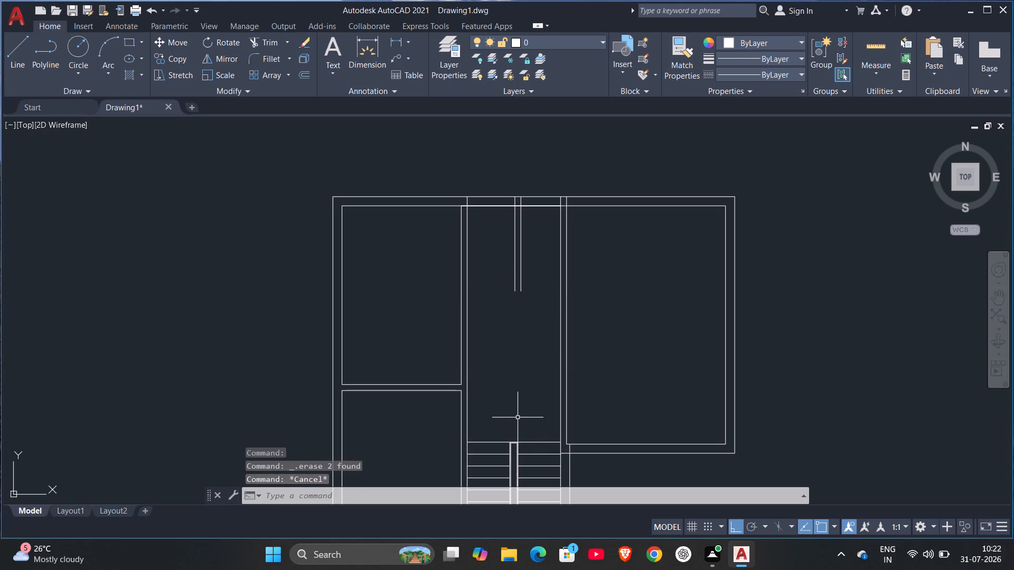
key(Escape)
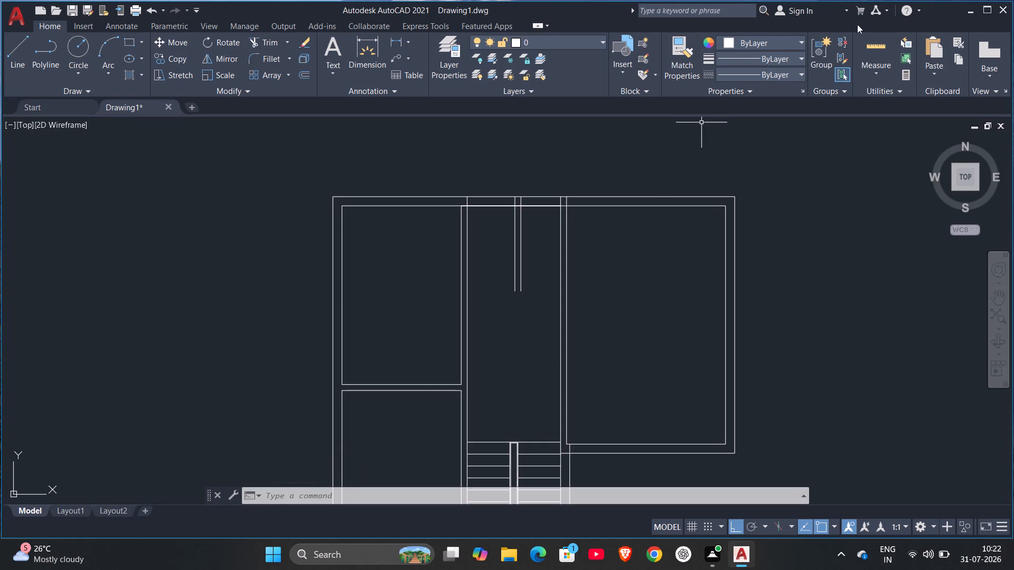
Measure the open central space north of the staircase, the southwest room and the stair treads.
click(877, 45)
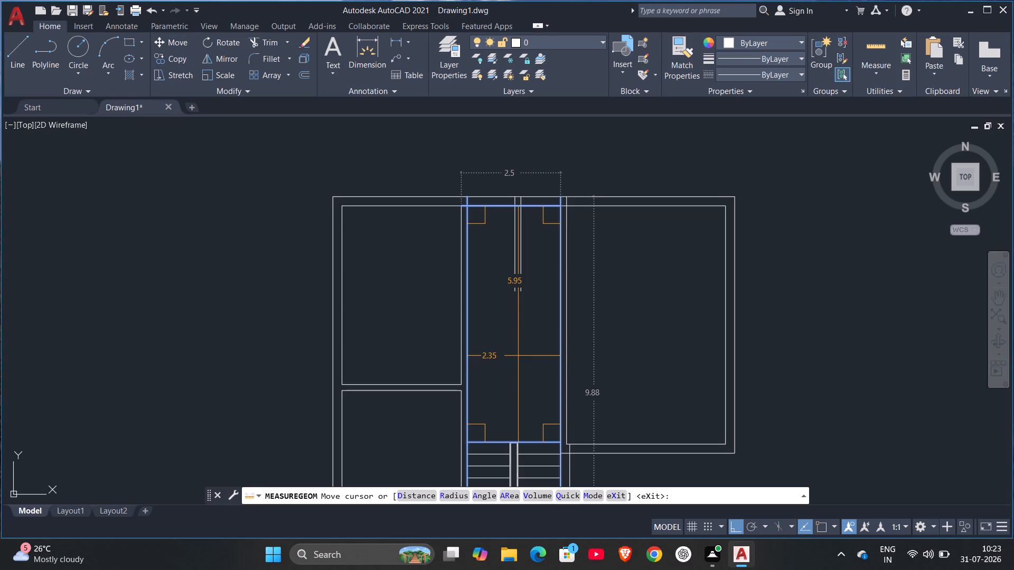
key(Escape)
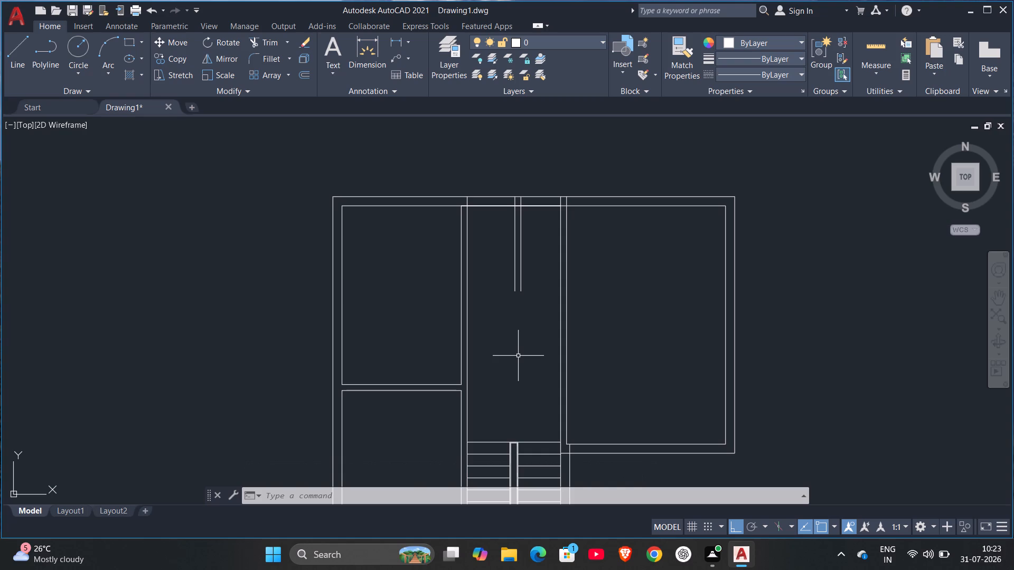
scroll(518, 436, down, 2)
middle_drag(518, 453, 499, 299)
scroll(499, 299, down, 1)
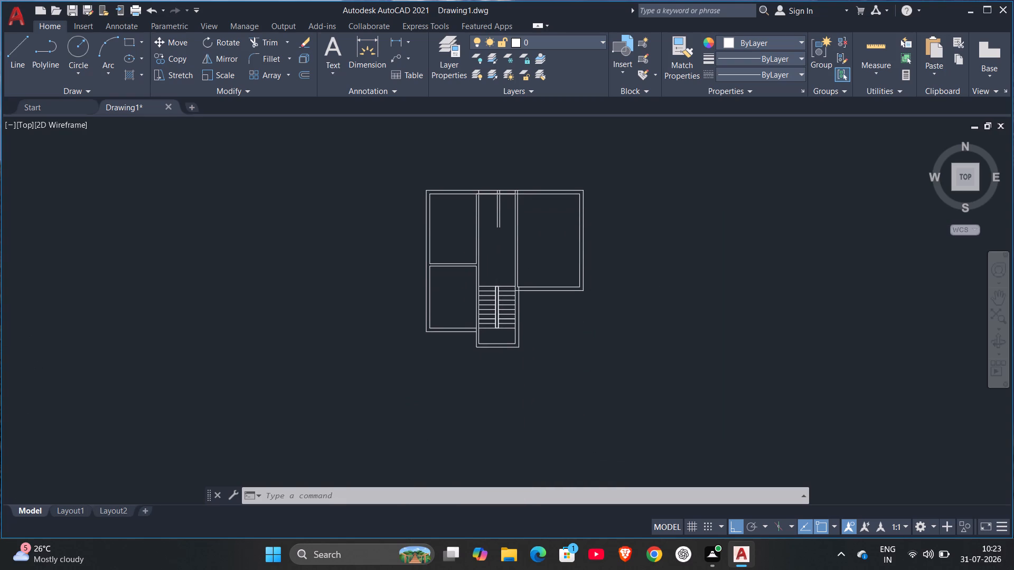
scroll(499, 299, up, 3)
scroll(493, 398, up, 1)
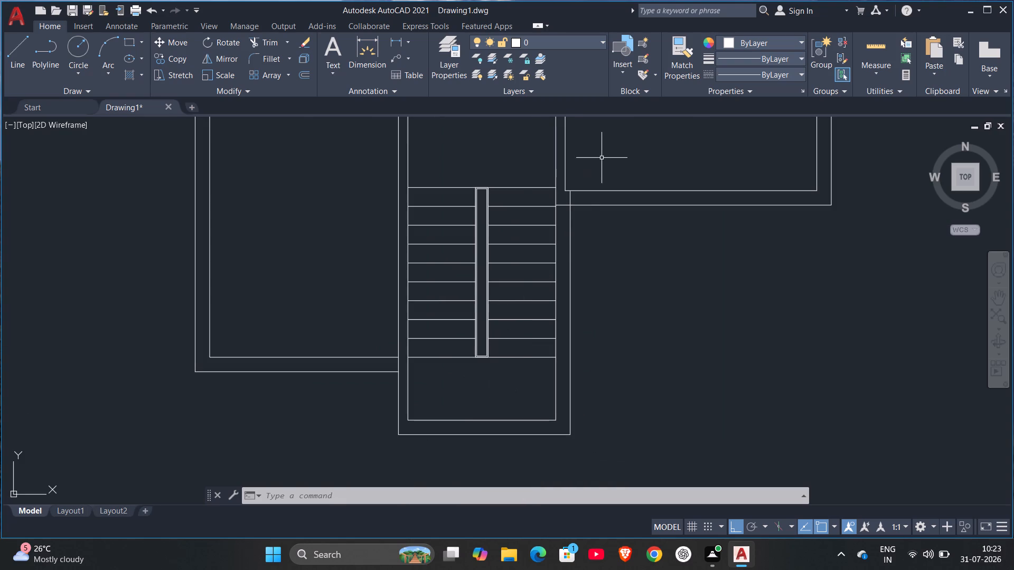
click(874, 42)
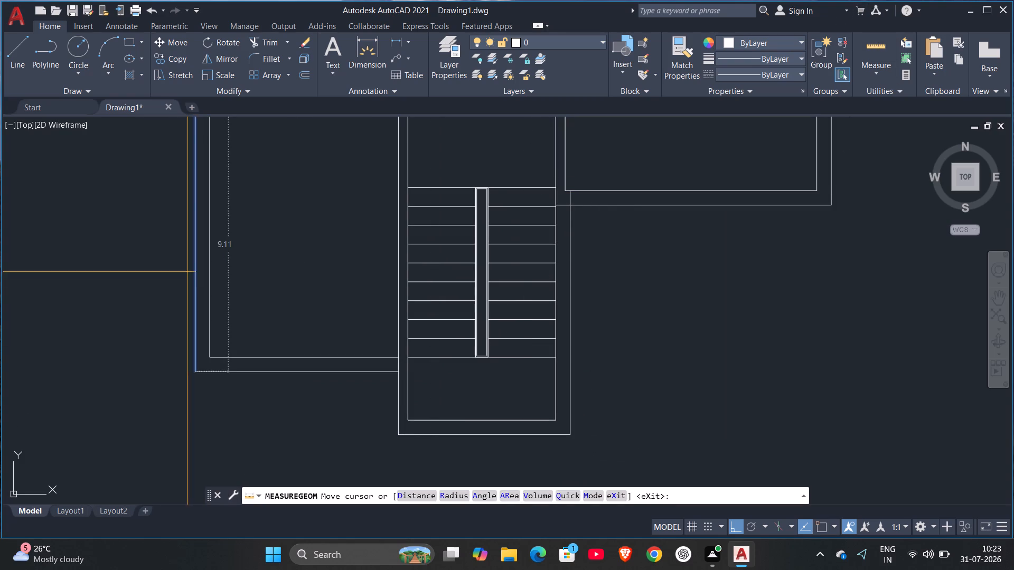
scroll(299, 232, down, 2)
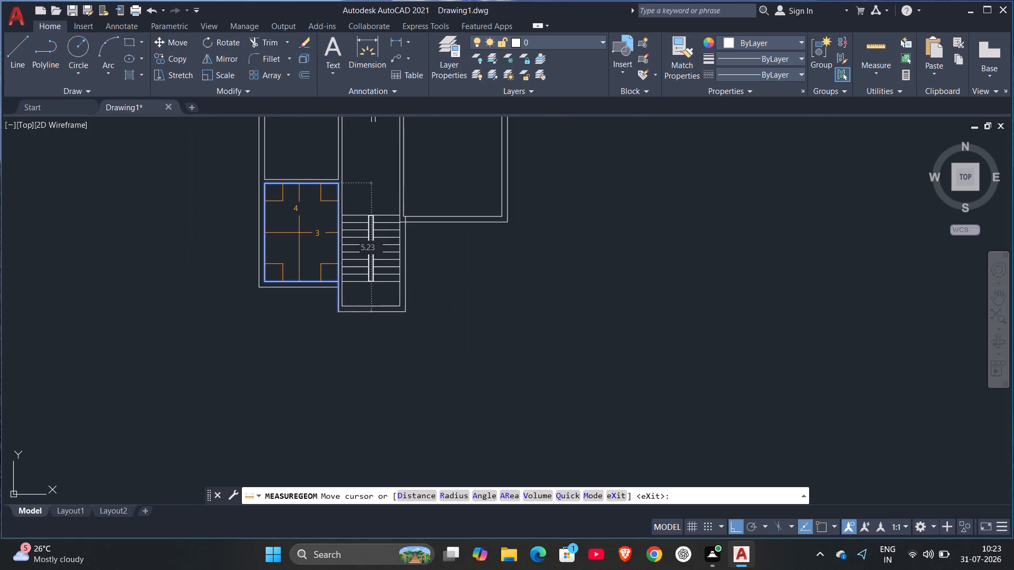
scroll(299, 233, up, 1)
key(Escape)
scroll(375, 307, up, 1)
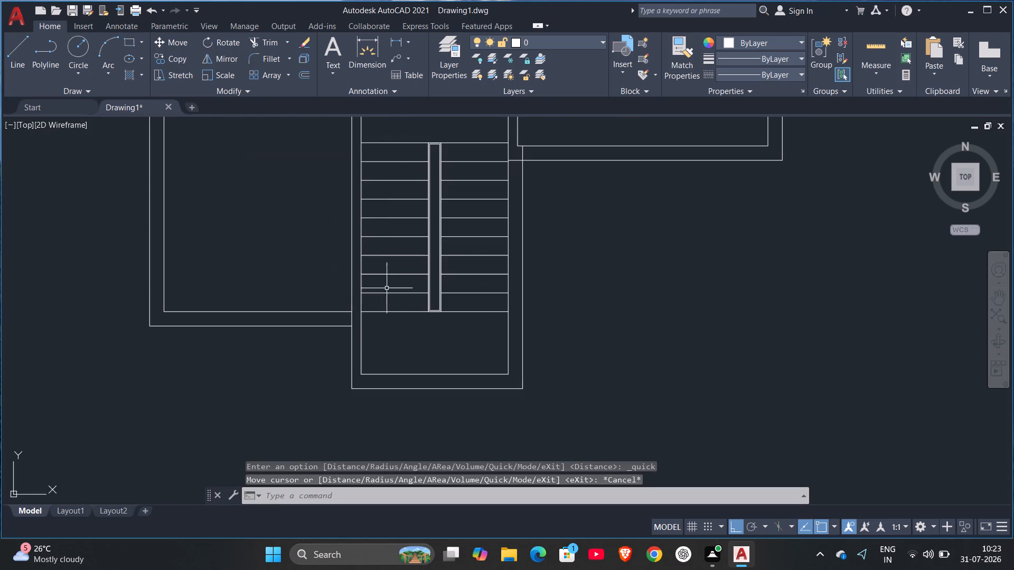
click(871, 46)
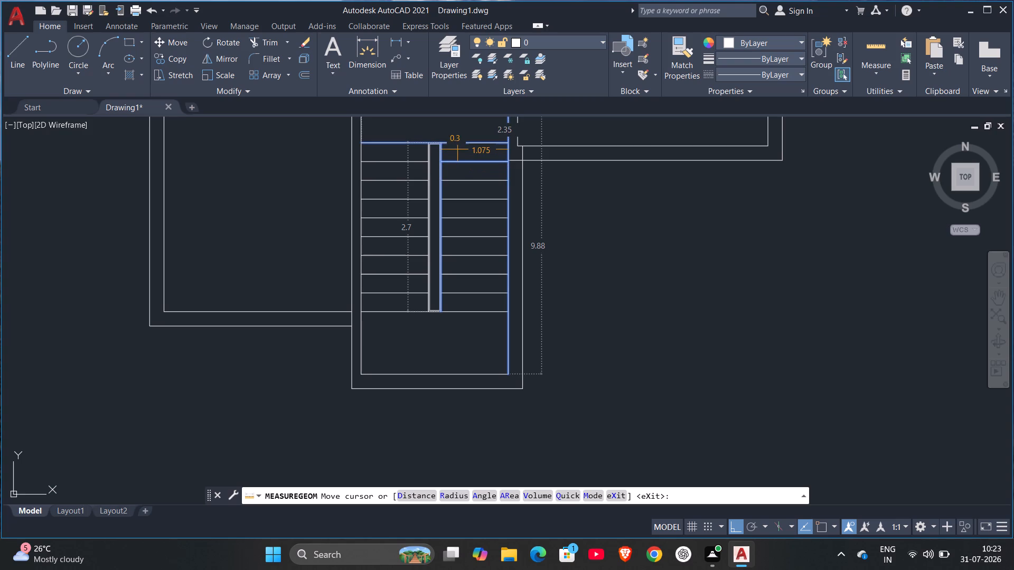
middle_drag(462, 151, 497, 414)
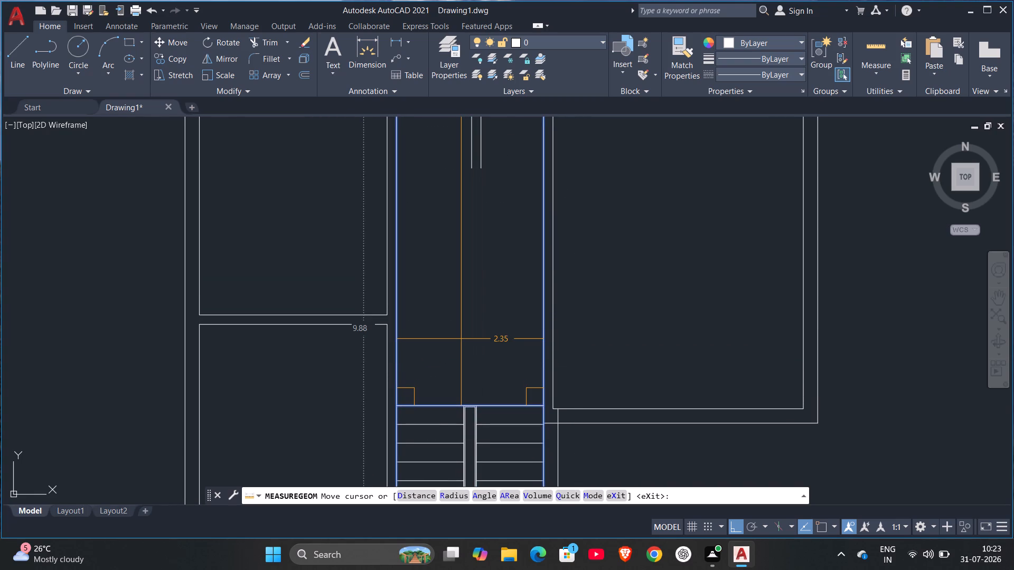
key(Escape)
Offset the staircase's northernmost line 3.8 m northward across the central space, then check the spacing.
key(o)
key(Return)
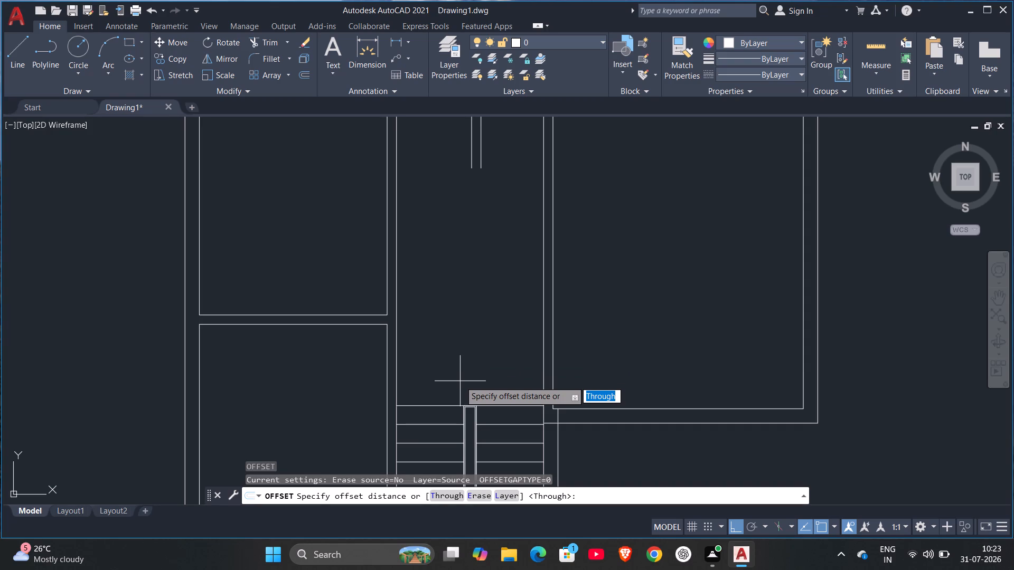
text(3.)
key(8)
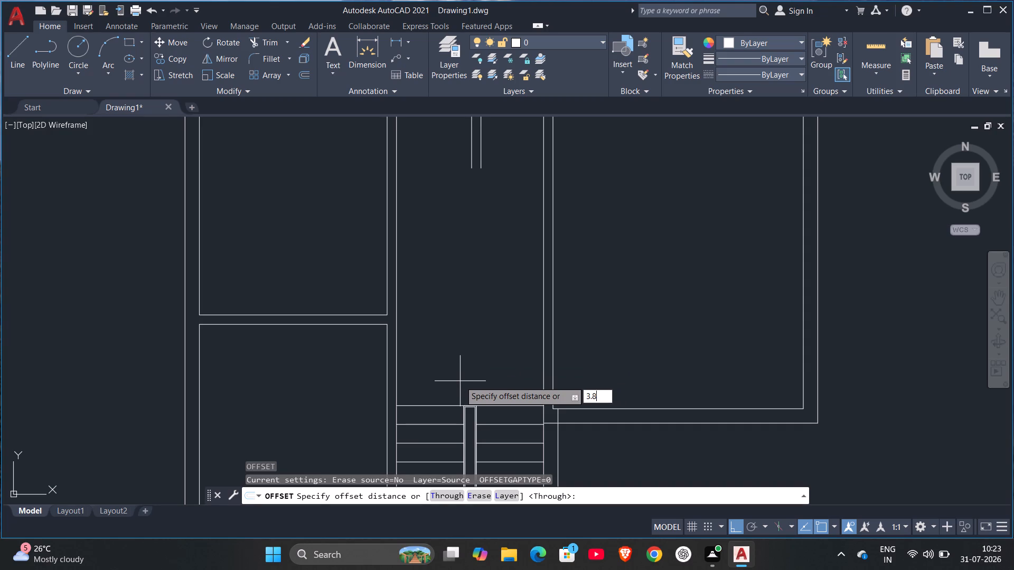
key(Return)
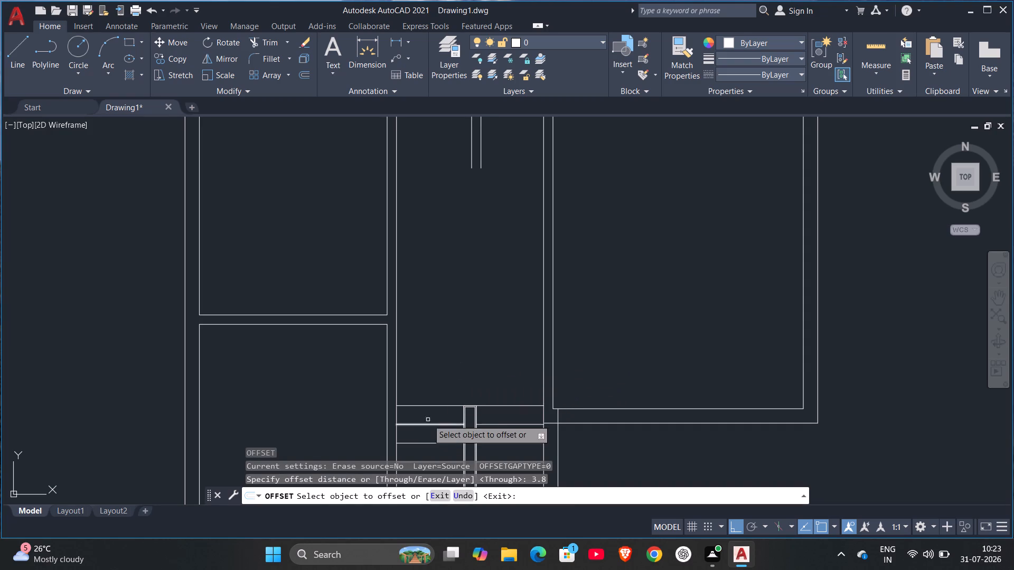
click(430, 405)
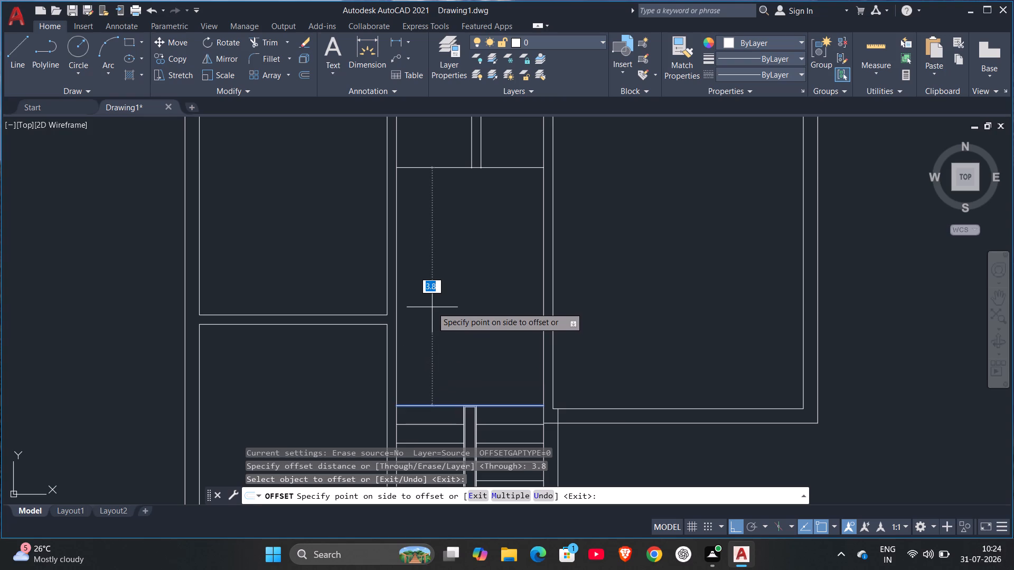
click(432, 305)
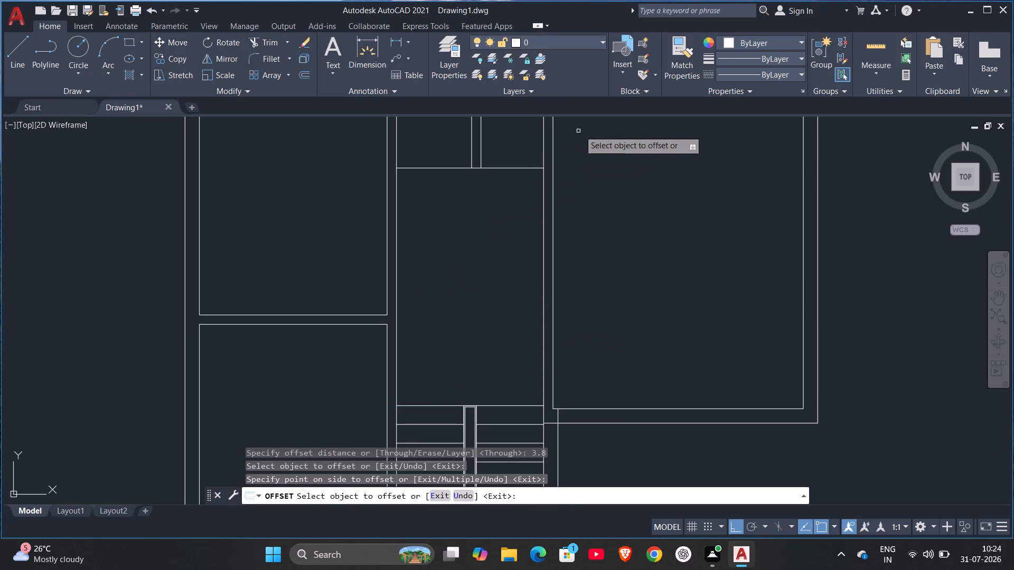
click(874, 43)
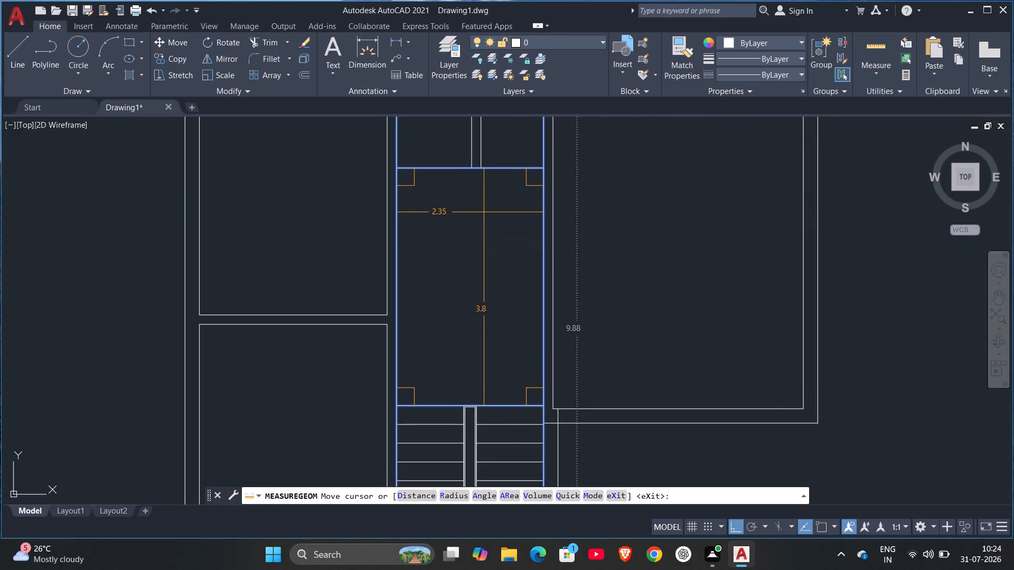
key(Escape)
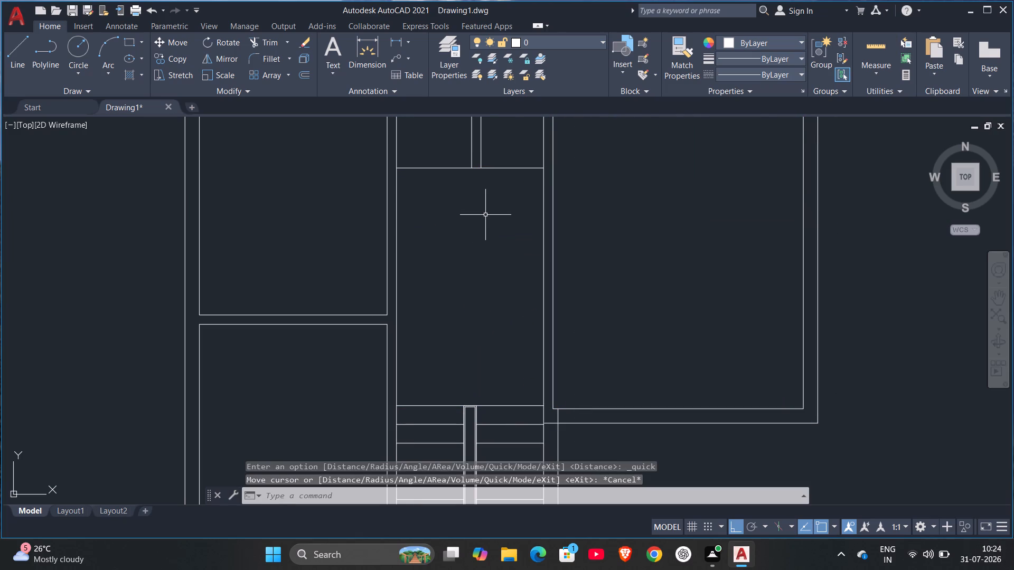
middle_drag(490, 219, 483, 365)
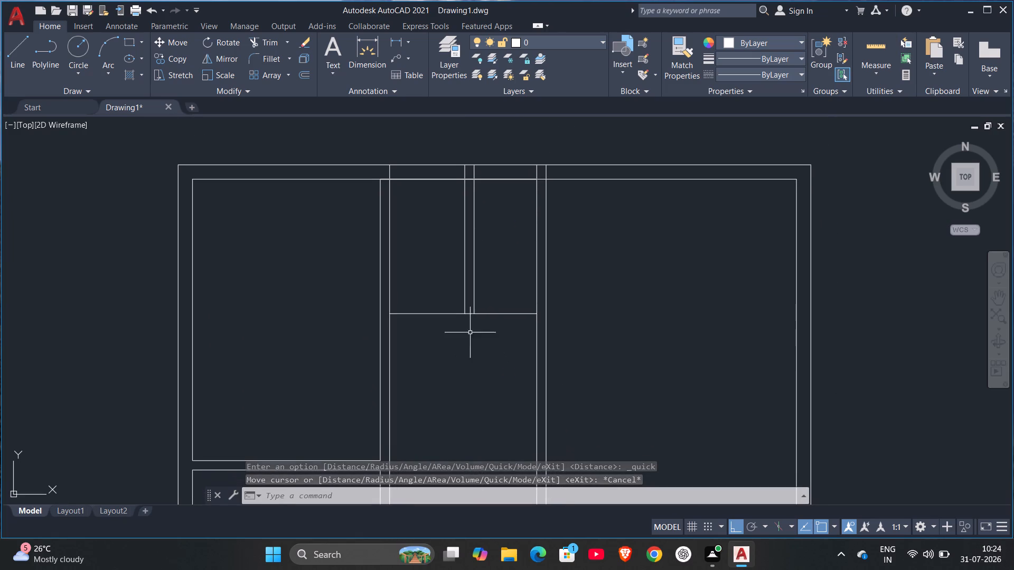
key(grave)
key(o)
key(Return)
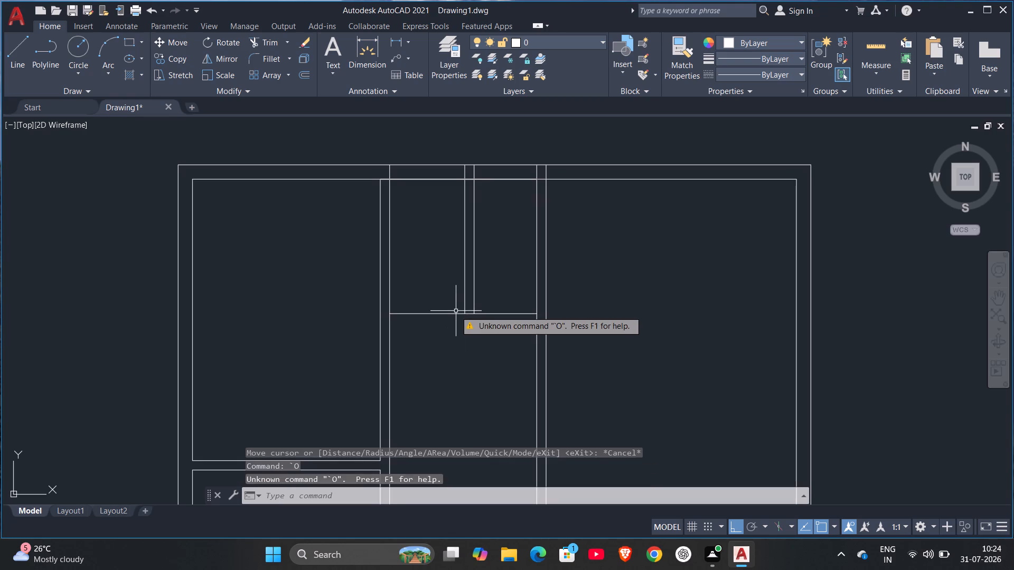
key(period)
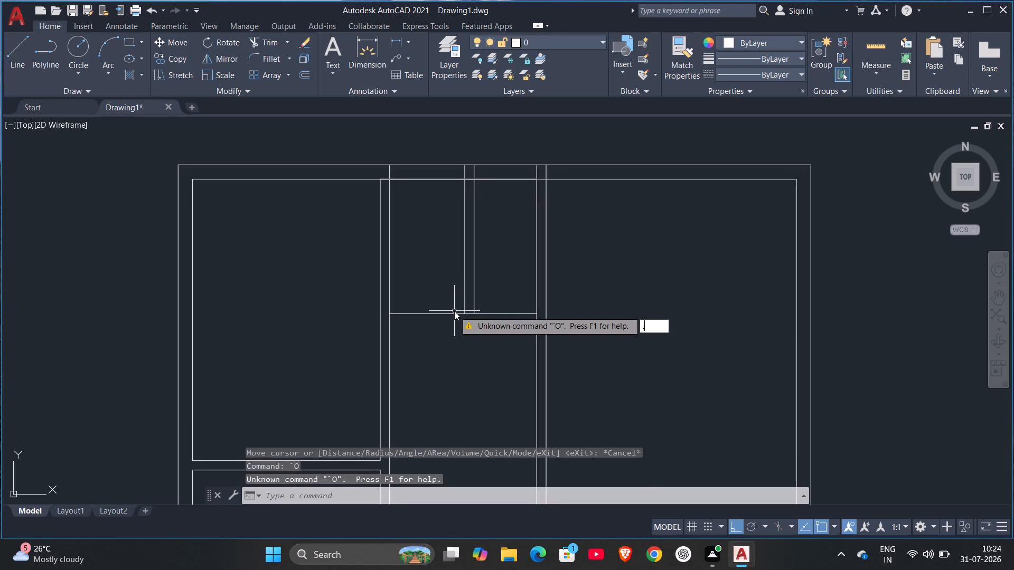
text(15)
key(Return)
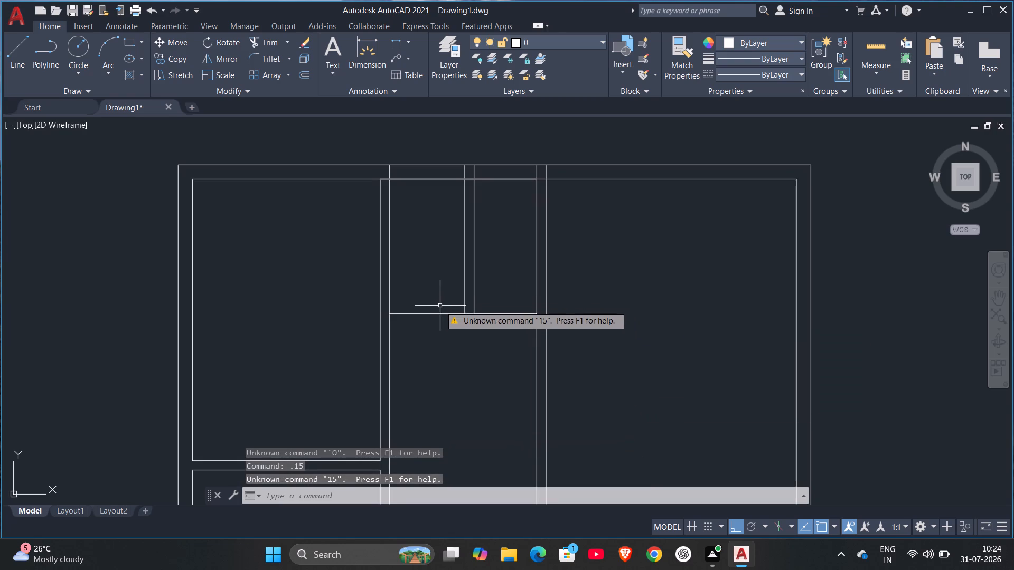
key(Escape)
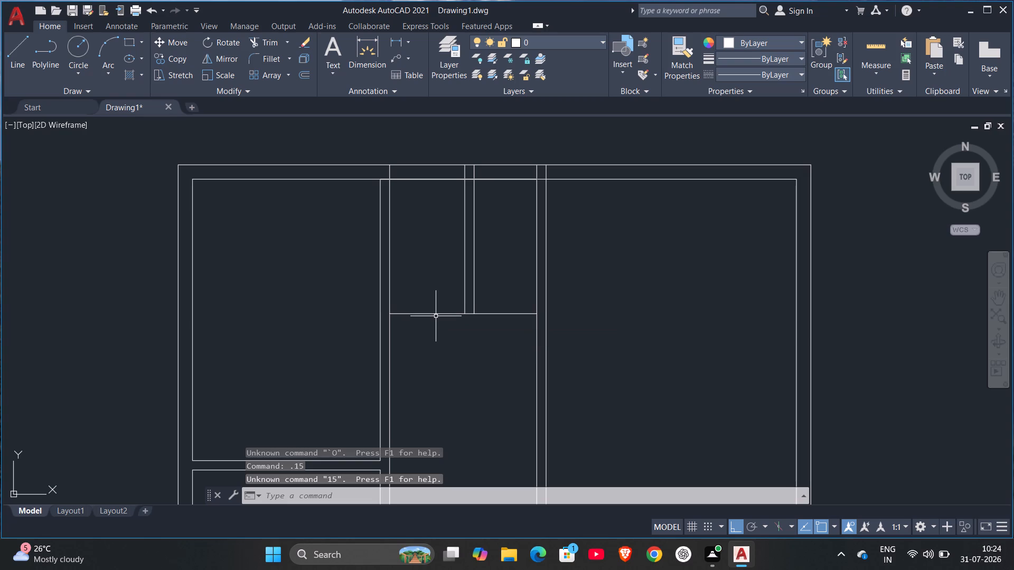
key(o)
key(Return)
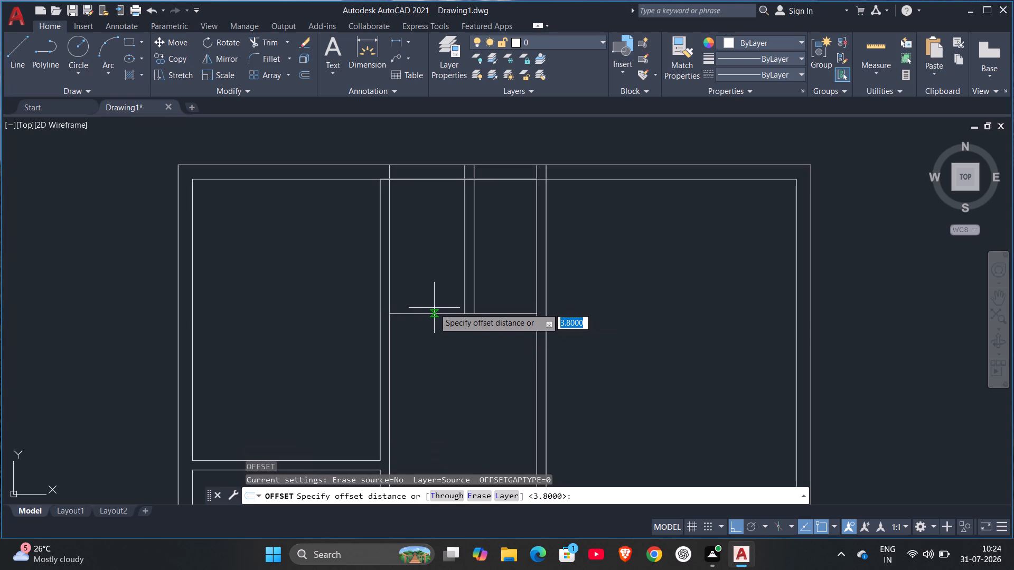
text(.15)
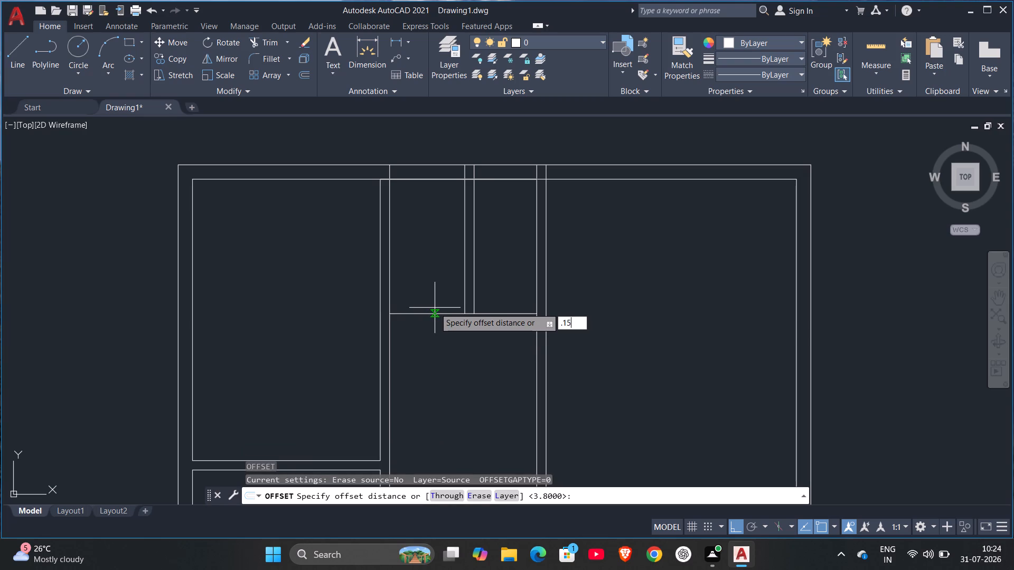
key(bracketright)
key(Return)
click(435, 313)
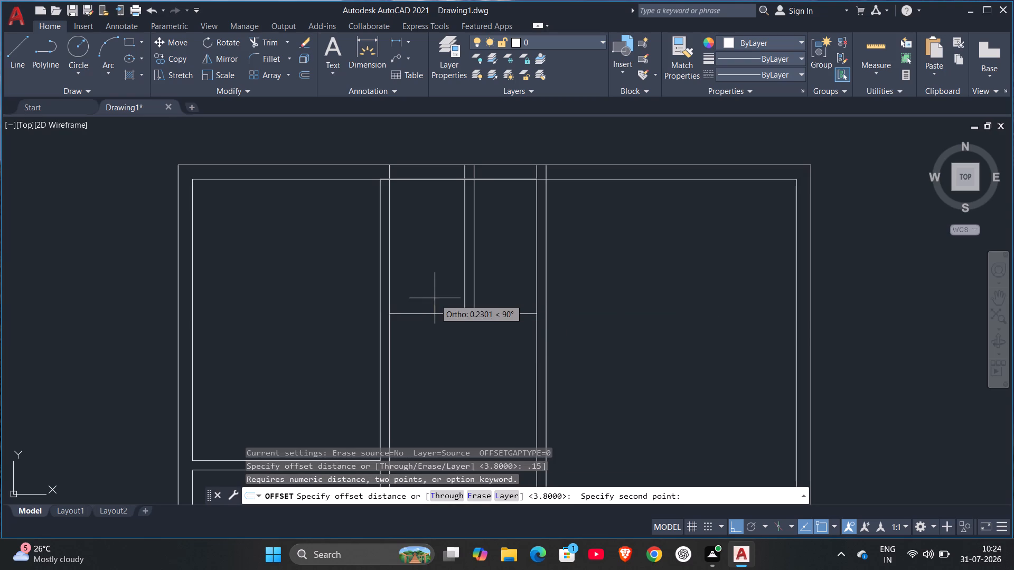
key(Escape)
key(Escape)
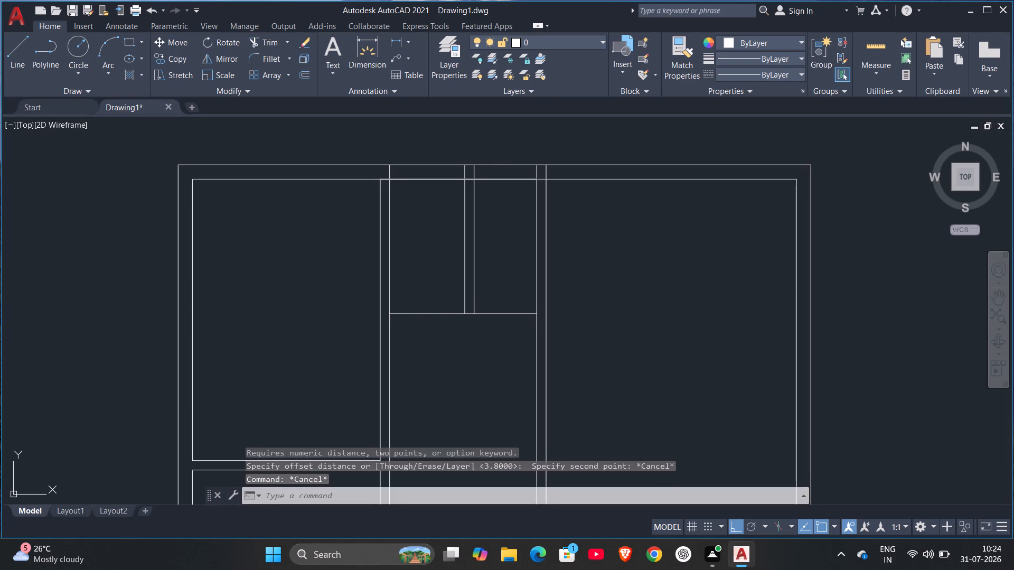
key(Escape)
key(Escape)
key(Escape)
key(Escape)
Offset the small north-central rooms' south wall line 0.15 m northward to form the wall's second face.
key(o)
key(Return)
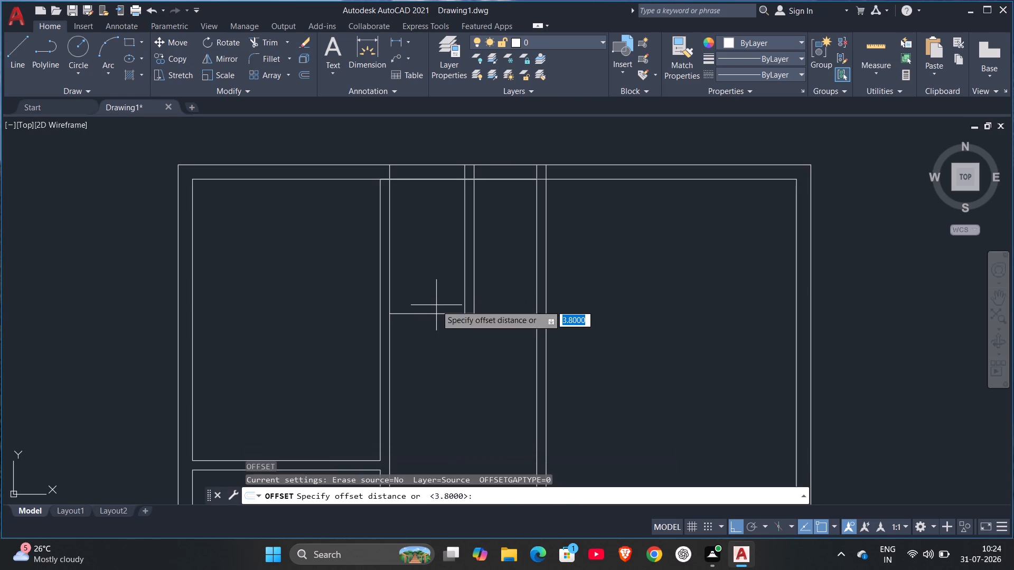
text(.15)
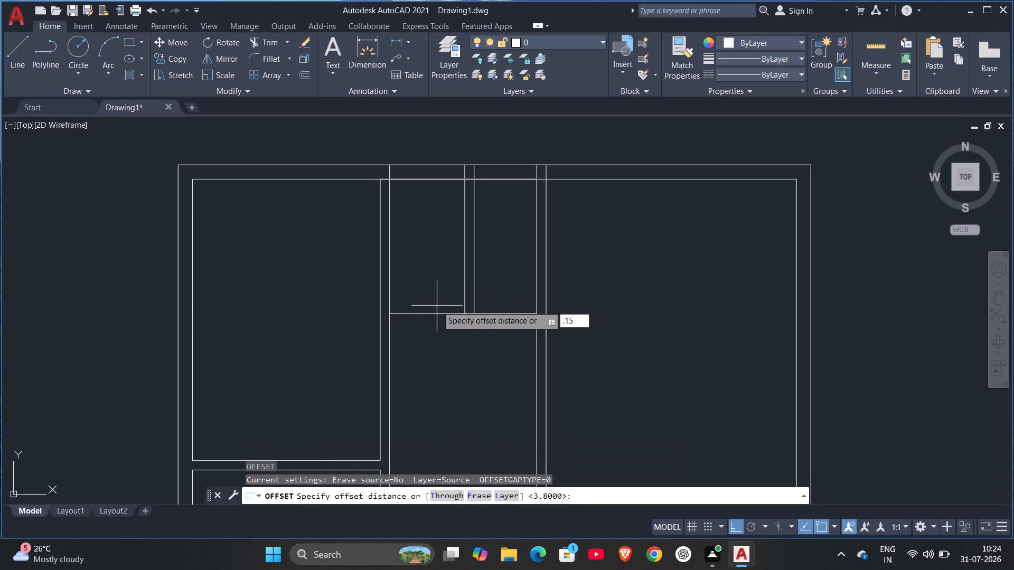
key(Return)
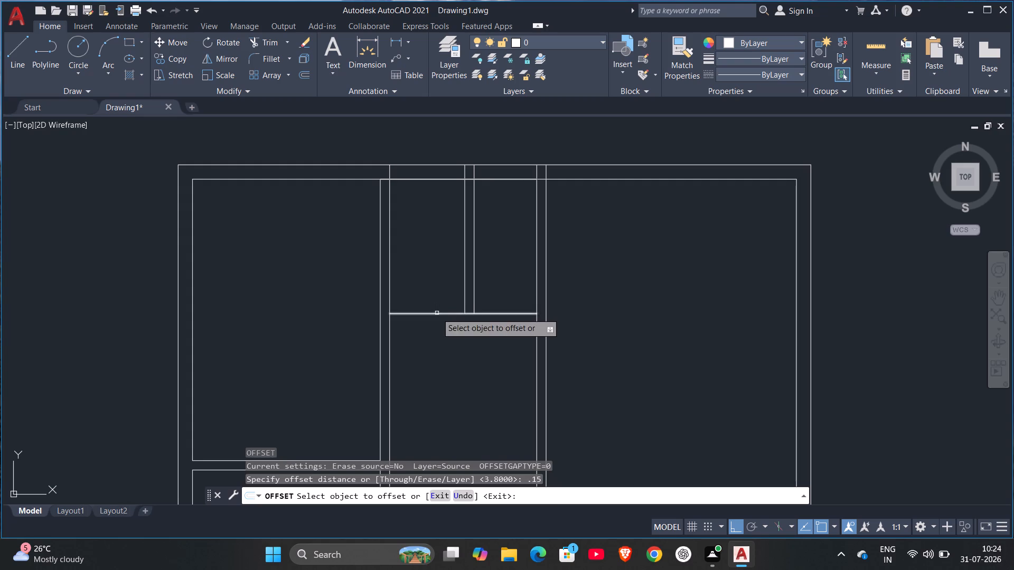
click(437, 313)
click(436, 303)
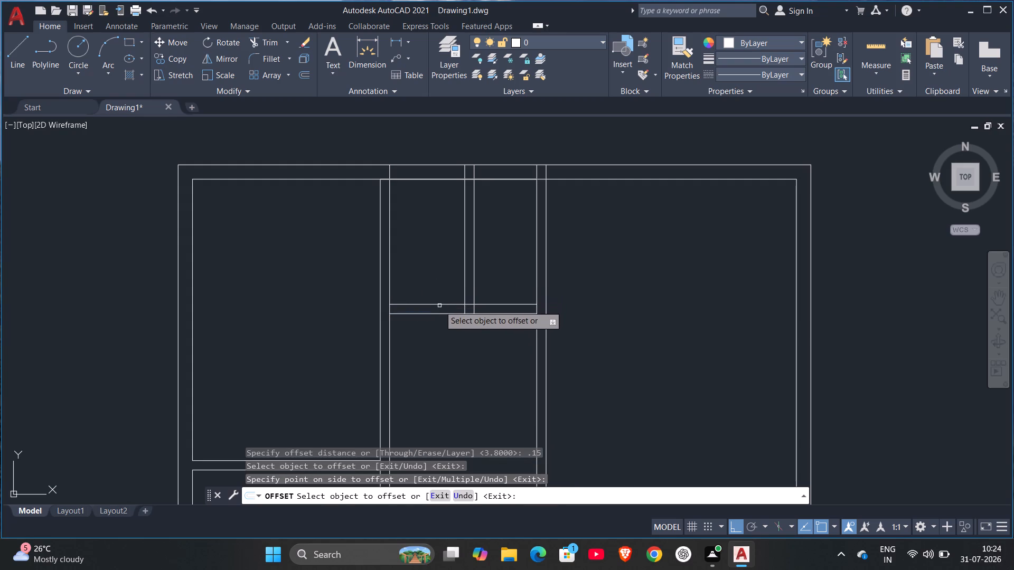
Offset the south wall's northern face line 2 m northward across the small north-central rooms.
click(438, 302)
key(2)
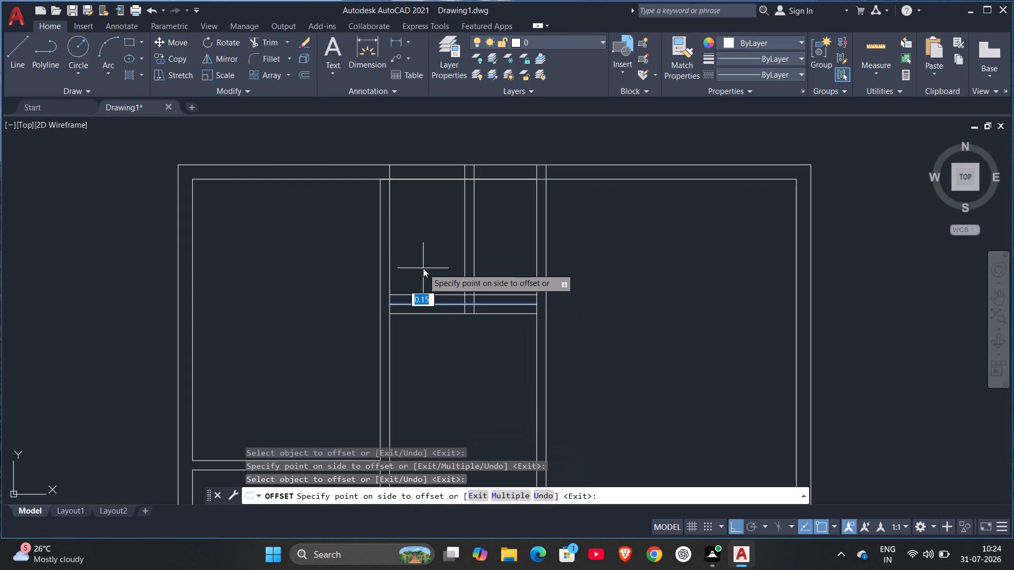
key(Return)
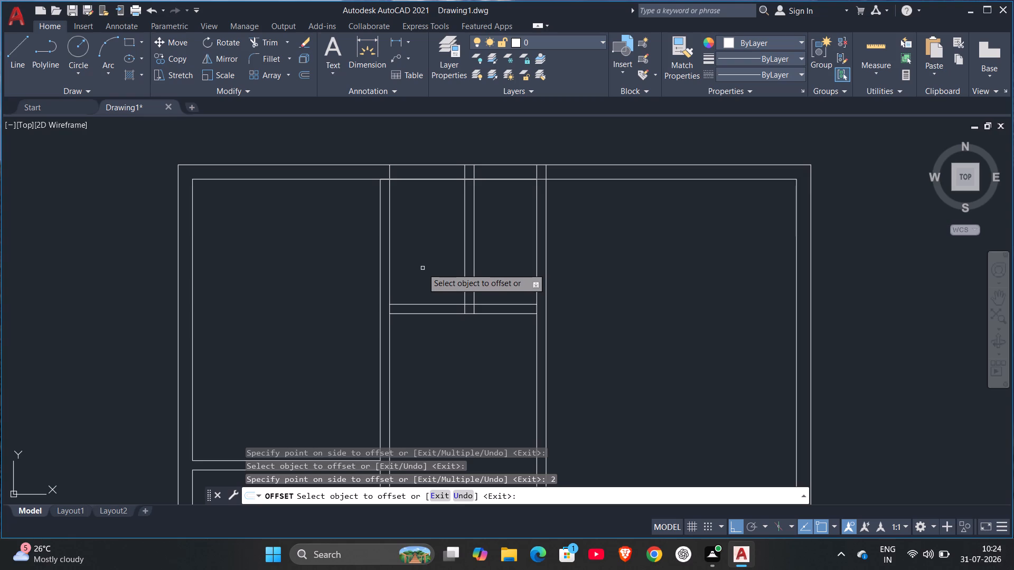
key(Escape)
key(Escape)
key(Escape)
key(Escape)
key(Escape)
key(Escape)
key(Escape)
key(Escape)
key(Escape)
key(Escape)
key(Escape)
key(Escape)
key(Escape)
key(Escape)
key(Escape)
key(Escape)
key(Escape)
key(Escape)
key(Escape)
key(Escape)
key(Escape)
key(Escape)
key(Escape)
key(Escape)
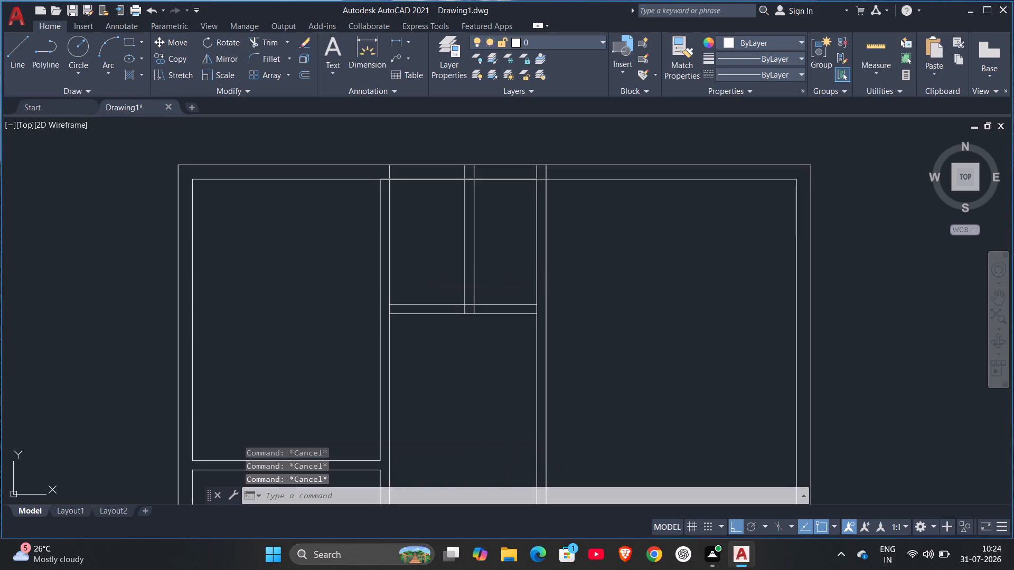
Measure the small north-central rooms between their south wall and the north wall with the Quick measure tool.
drag(862, 46, 870, 36)
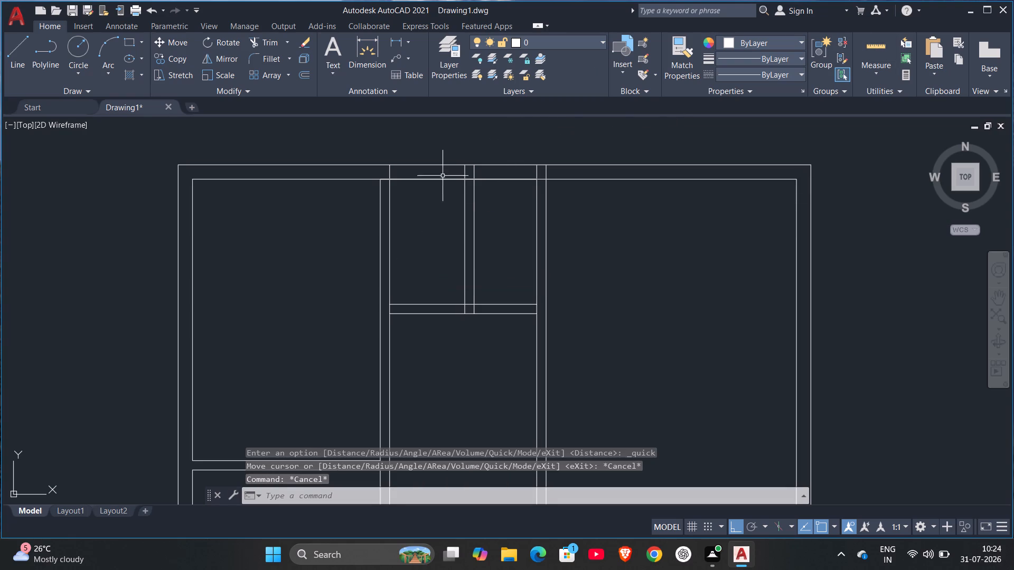
key(Escape)
click(879, 45)
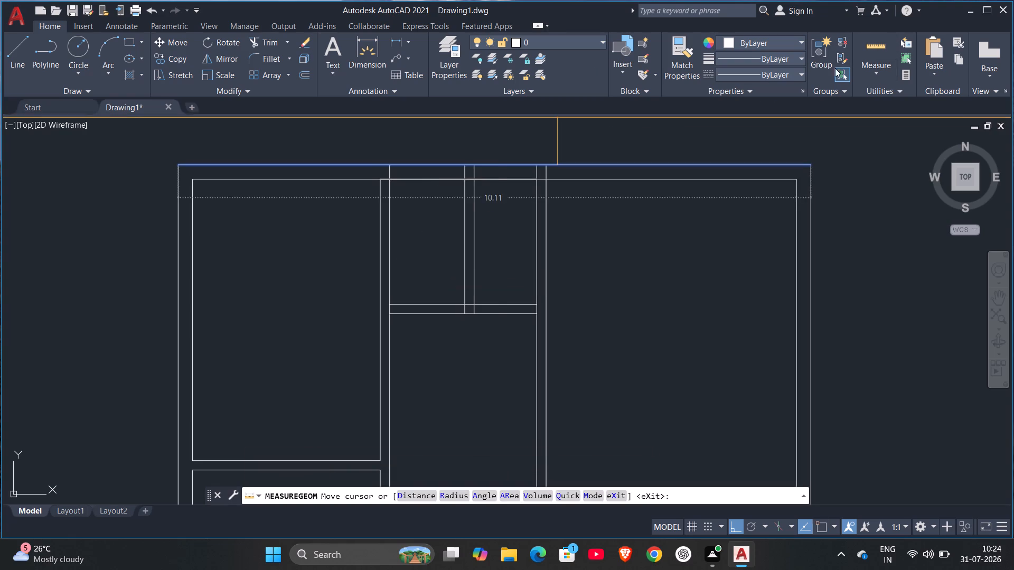
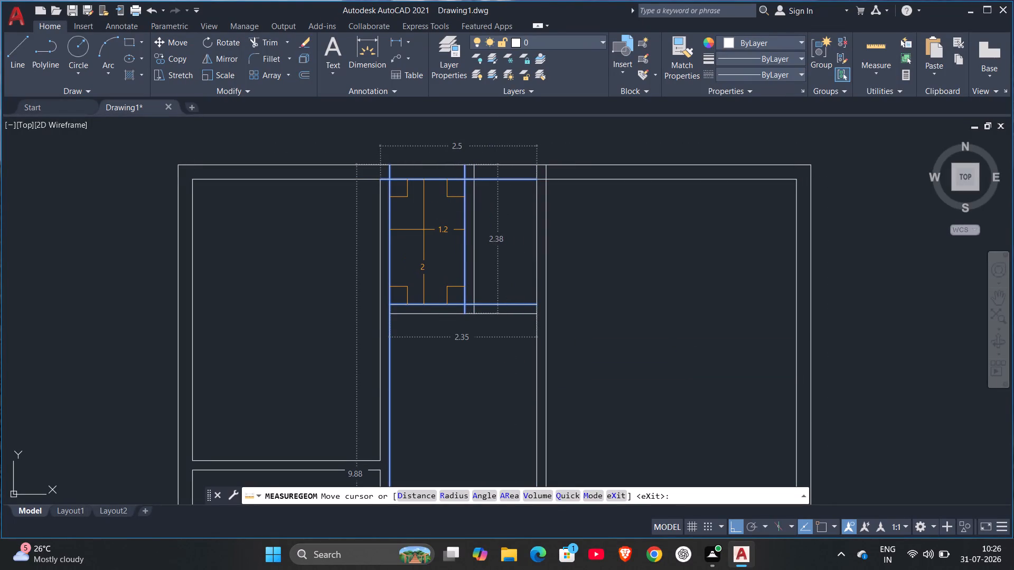
Check the small north-central rooms and the adjoining north wall with the Quick measure tool.
scroll(424, 230, down, 3)
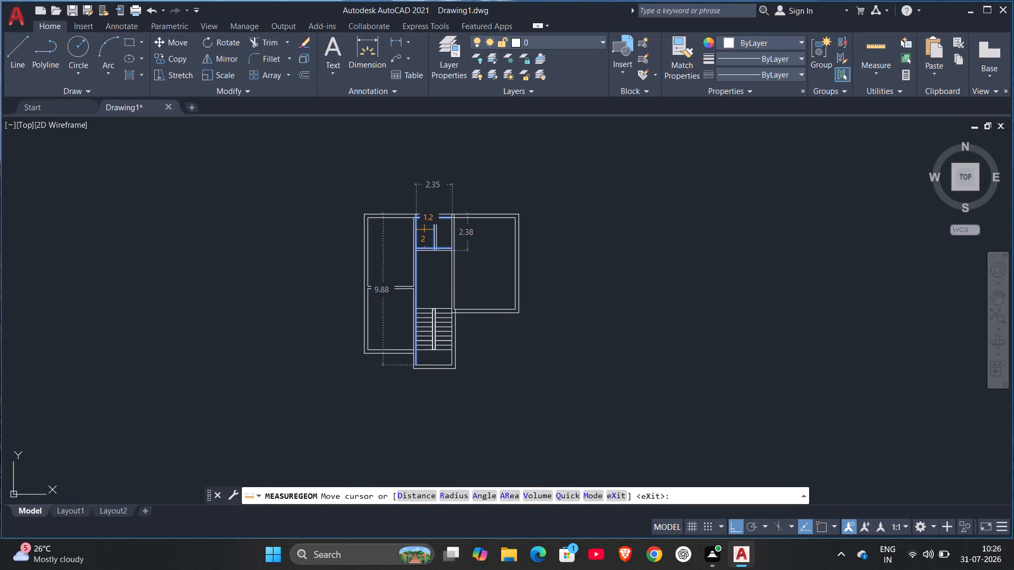
scroll(424, 230, up, 3)
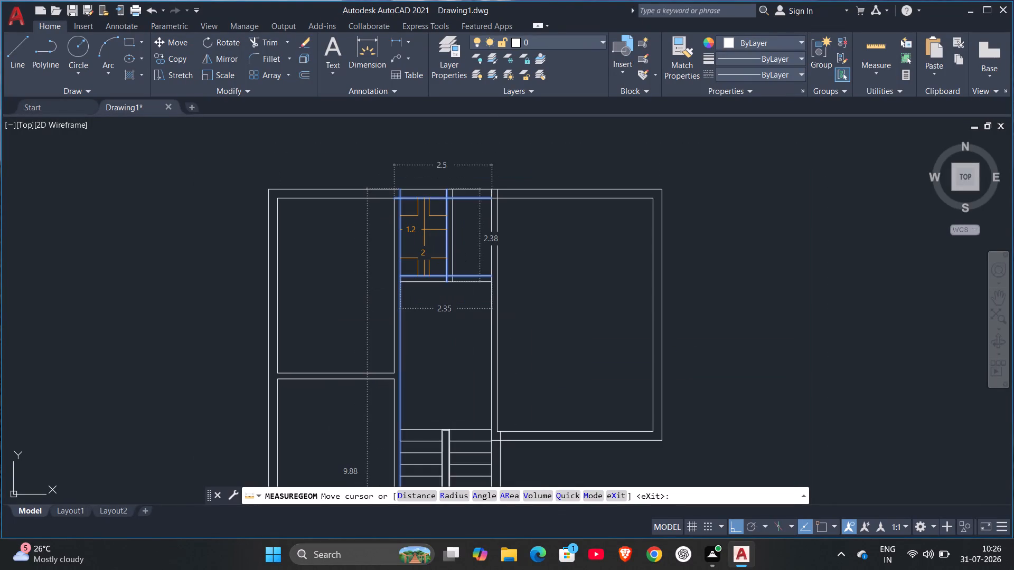
scroll(424, 230, up, 1)
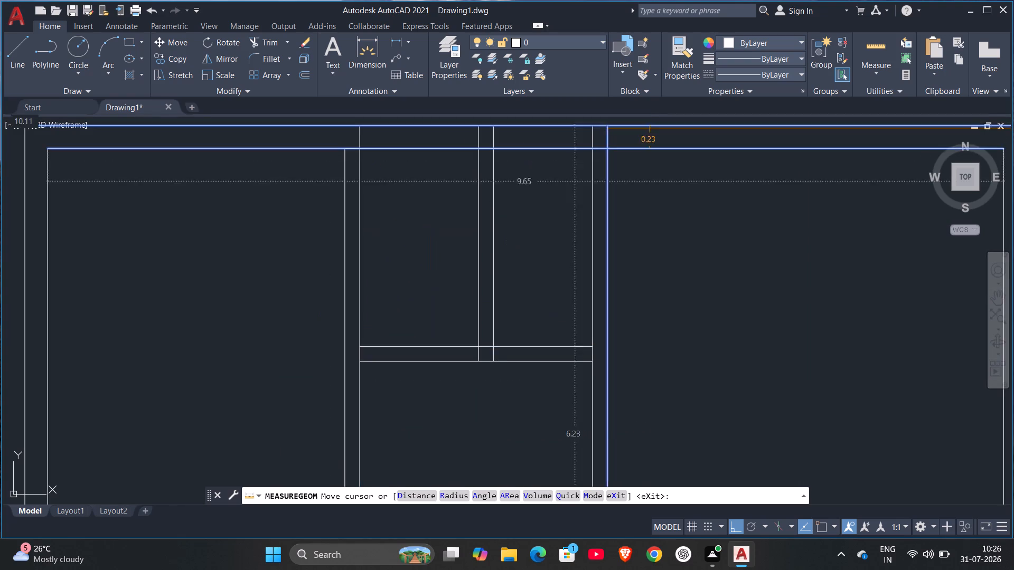
key(Escape)
Measure the central space between the small rooms and staircase, and the landing south of the stairs, with Quick measure.
scroll(424, 274, down, 2)
middle_drag(424, 274, 420, 137)
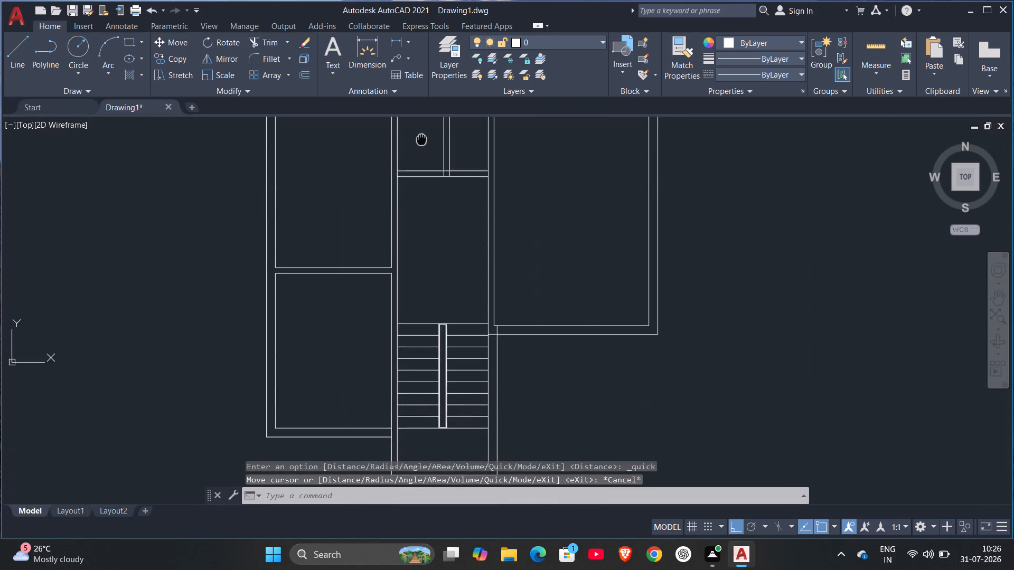
middle_drag(420, 137, 404, 103)
scroll(404, 103, down, 1)
scroll(443, 214, down, 1)
middle_drag(445, 241, 449, 359)
scroll(436, 317, up, 3)
middle_drag(417, 271, 436, 357)
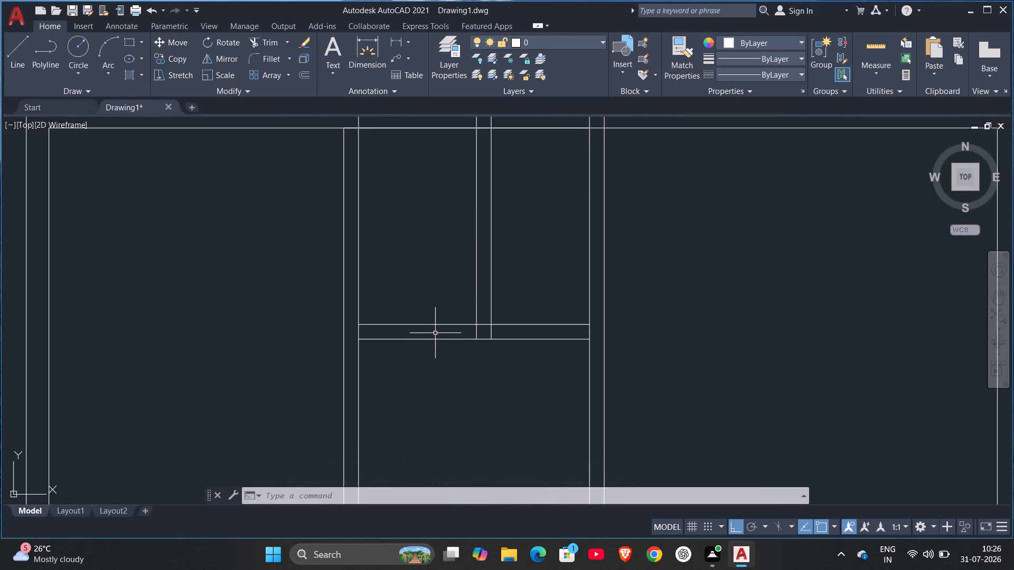
click(868, 47)
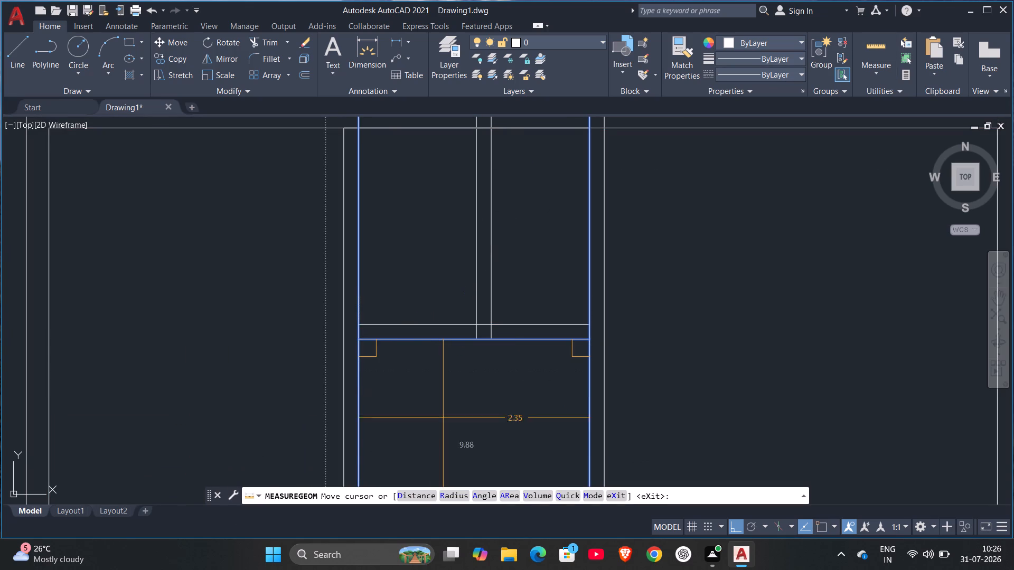
scroll(458, 449, down, 1)
middle_drag(458, 449, 415, 370)
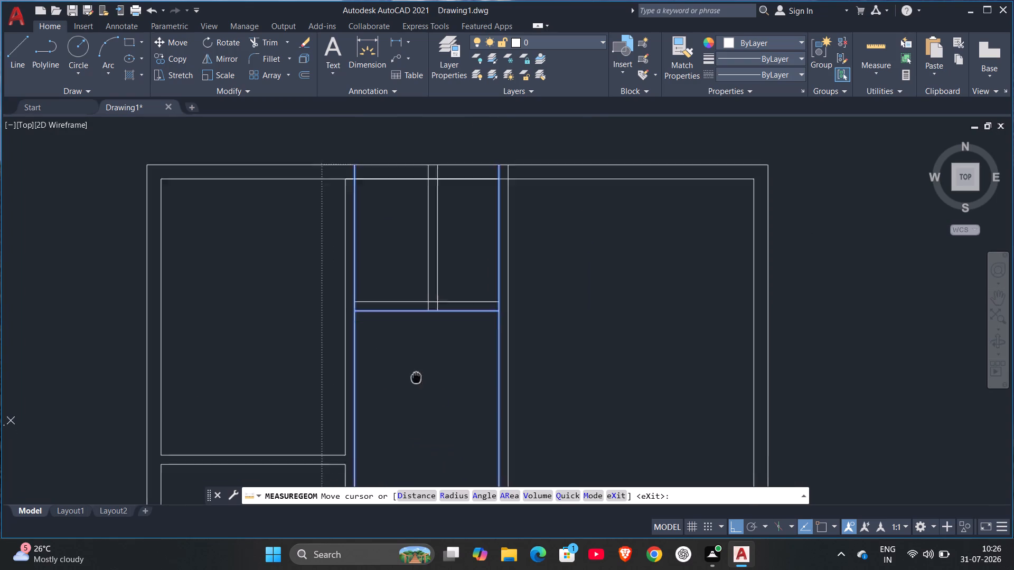
middle_drag(415, 370, 380, 253)
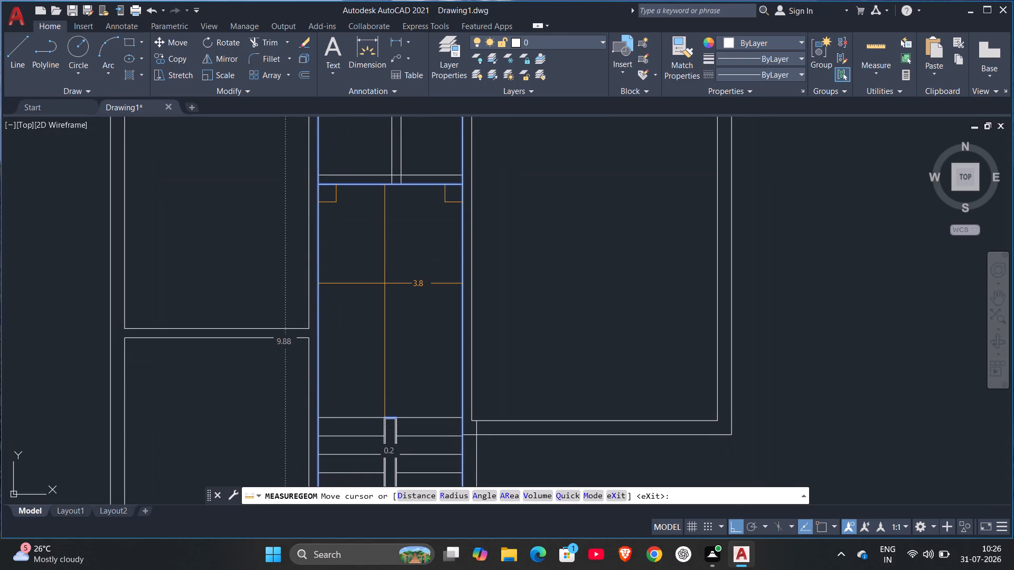
scroll(385, 287, down, 3)
scroll(352, 417, up, 3)
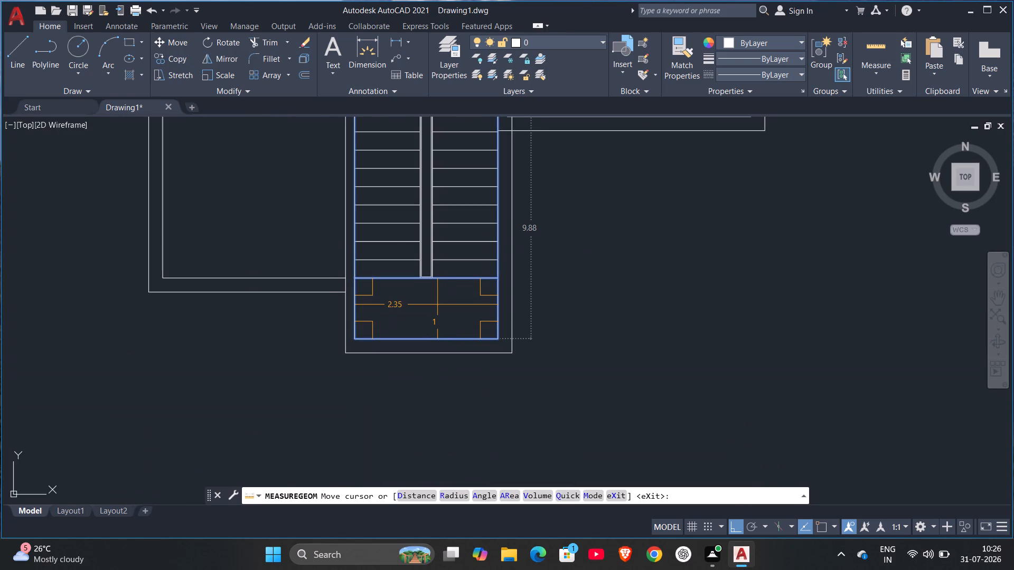
middle_drag(437, 319, 449, 429)
Measure the width and length of the southwest room beside the staircase with the Quick measure tool.
scroll(452, 433, down, 2)
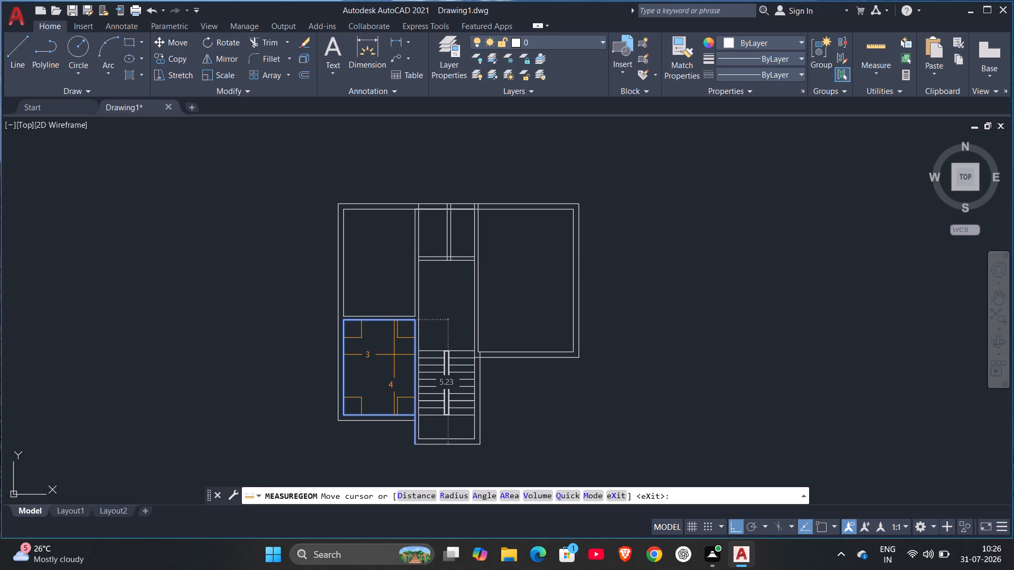
scroll(394, 356, up, 2)
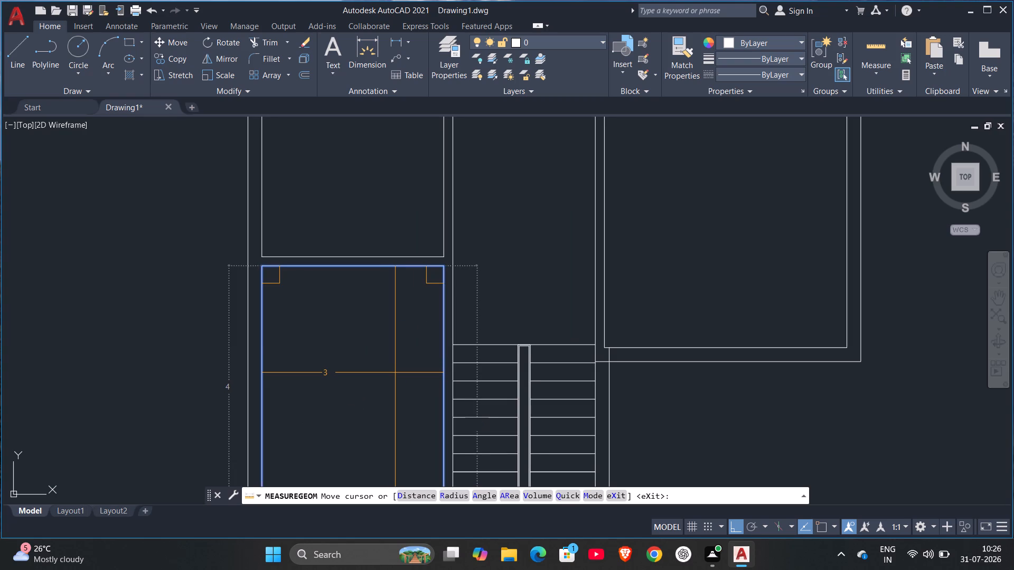
middle_drag(389, 374, 400, 186)
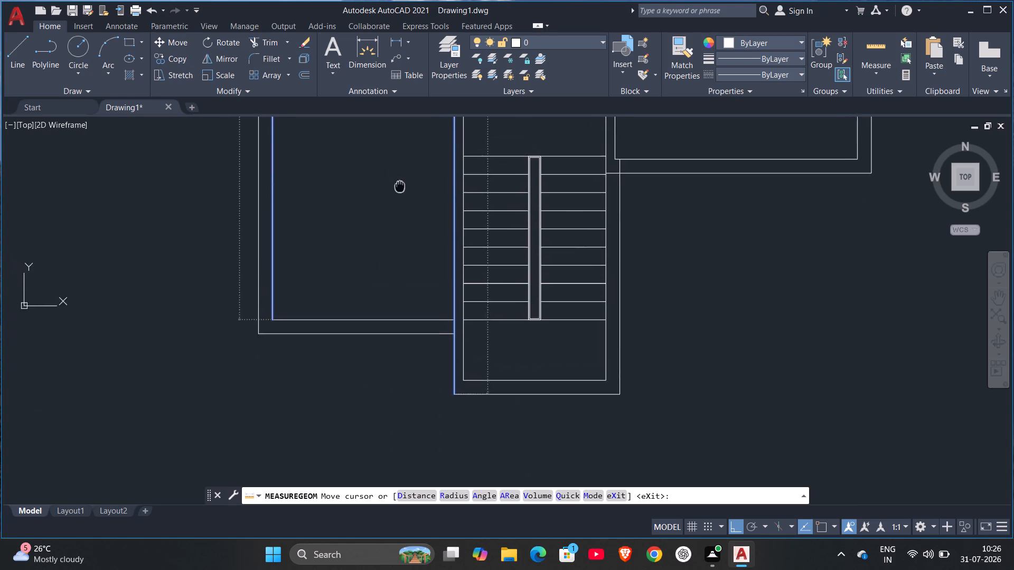
middle_drag(400, 186, 416, 207)
scroll(430, 234, down, 2)
middle_drag(404, 183, 404, 201)
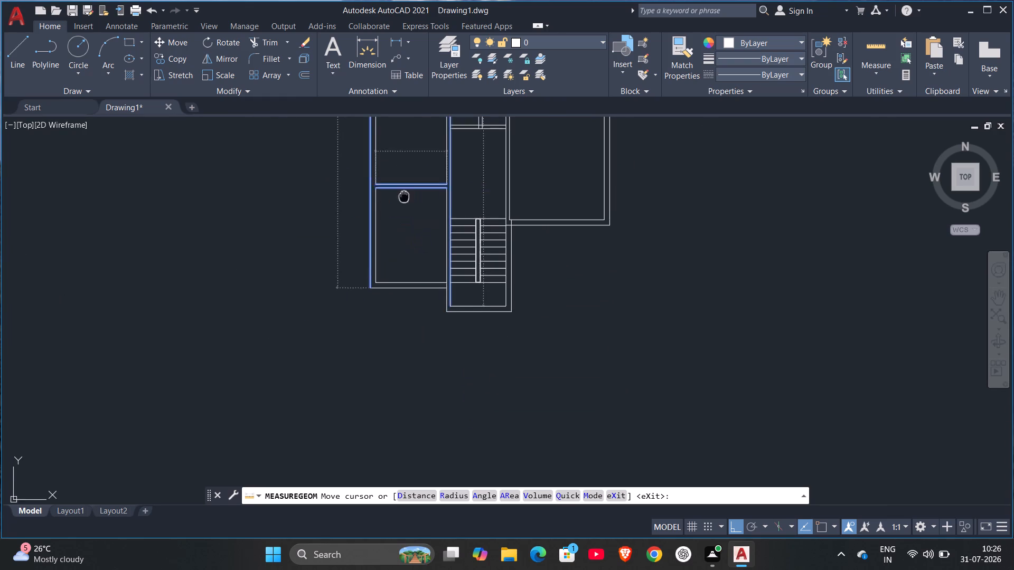
middle_drag(404, 201, 408, 239)
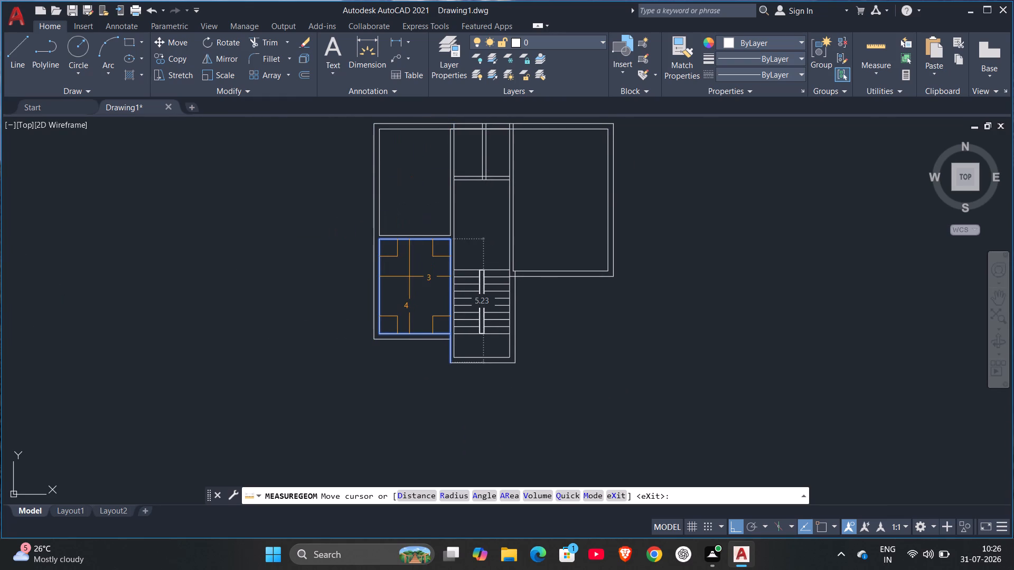
middle_drag(409, 283, 410, 273)
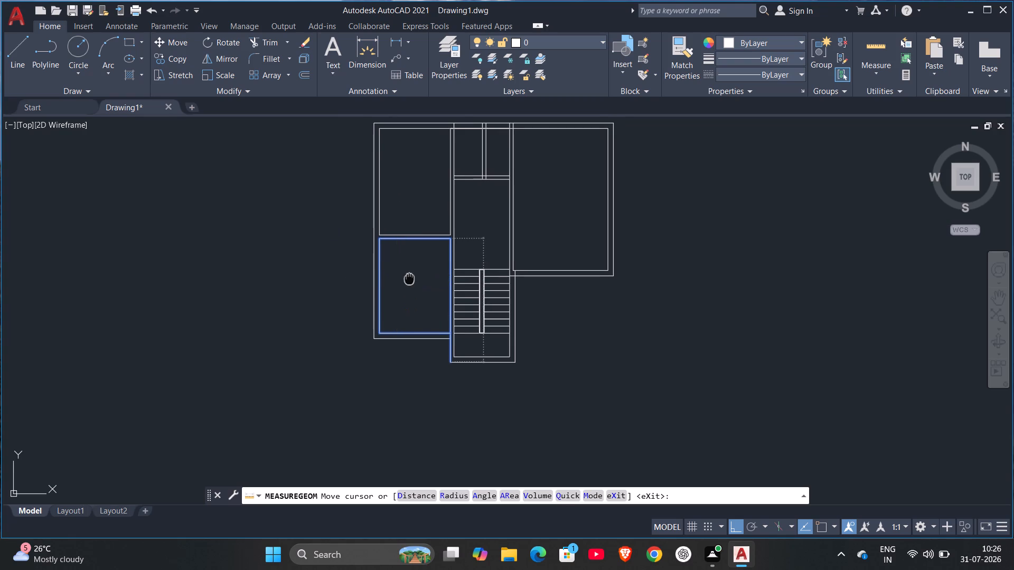
middle_drag(410, 273, 419, 240)
scroll(419, 240, up, 2)
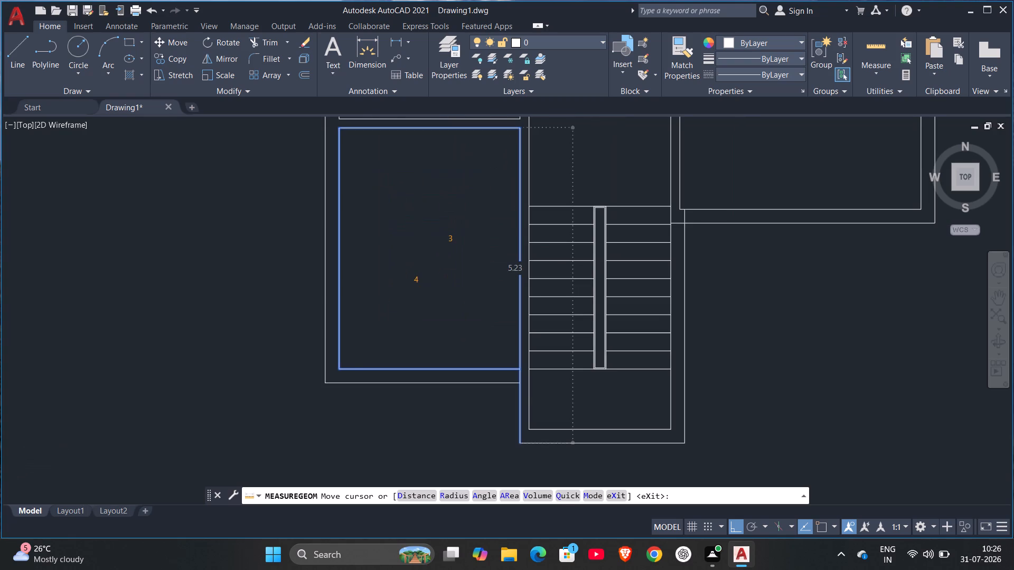
scroll(419, 239, down, 2)
scroll(419, 240, up, 1)
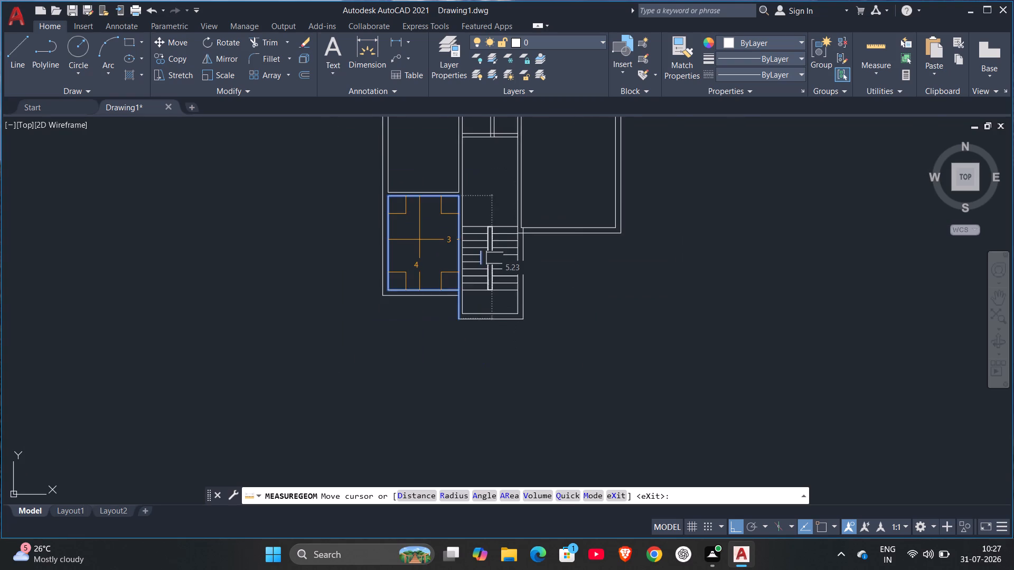
scroll(419, 240, up, 1)
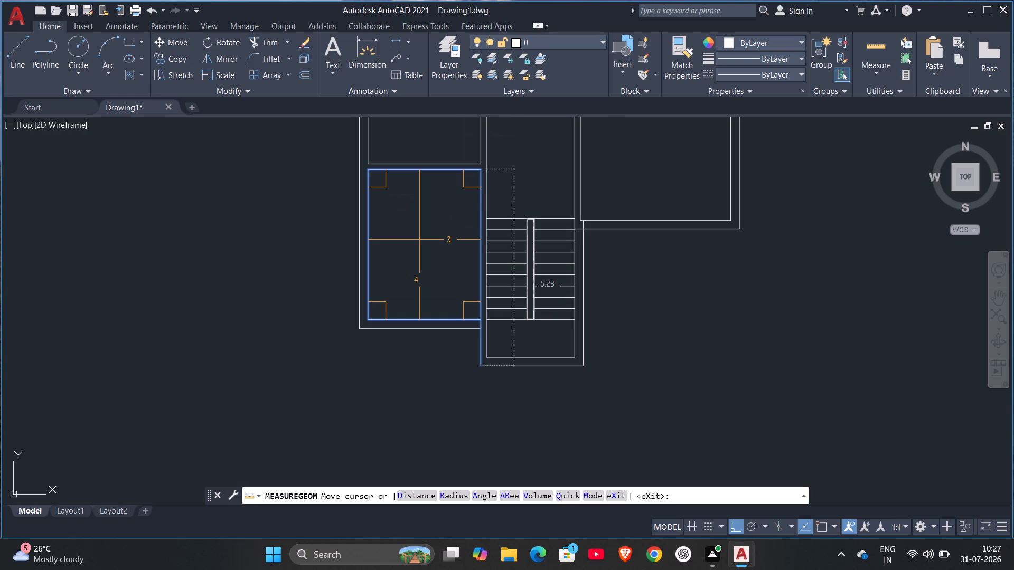
key(Escape)
key(Escape)
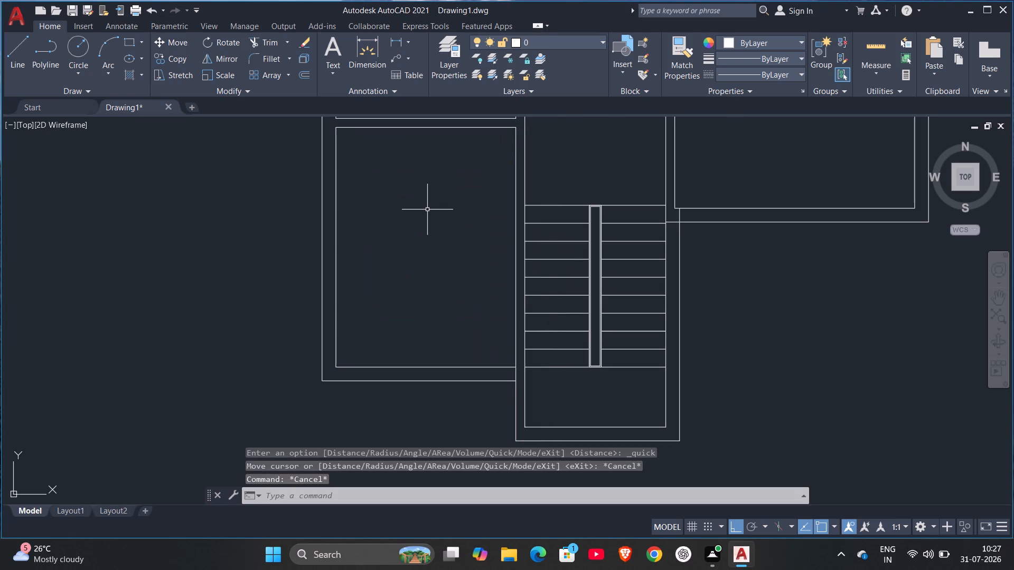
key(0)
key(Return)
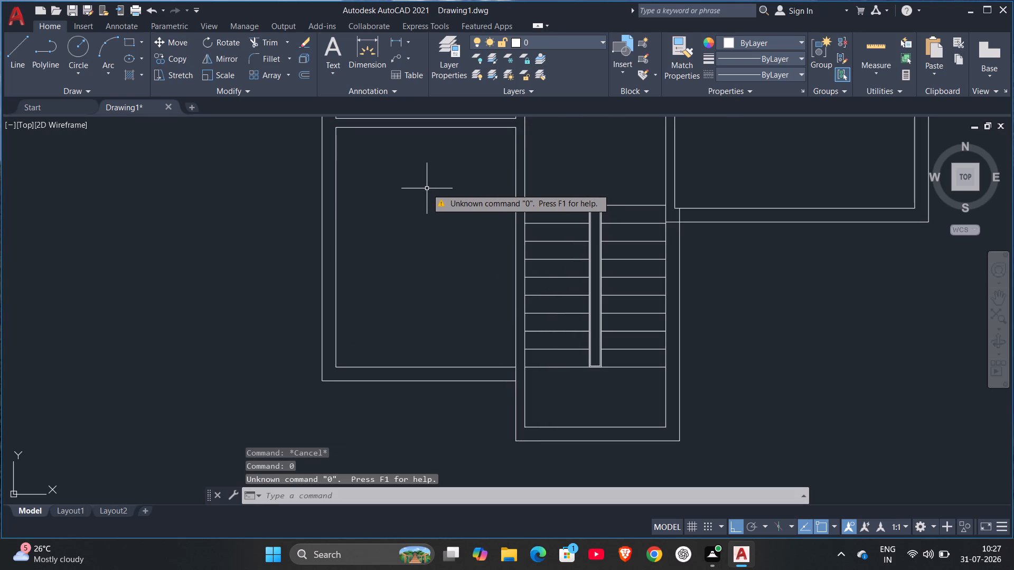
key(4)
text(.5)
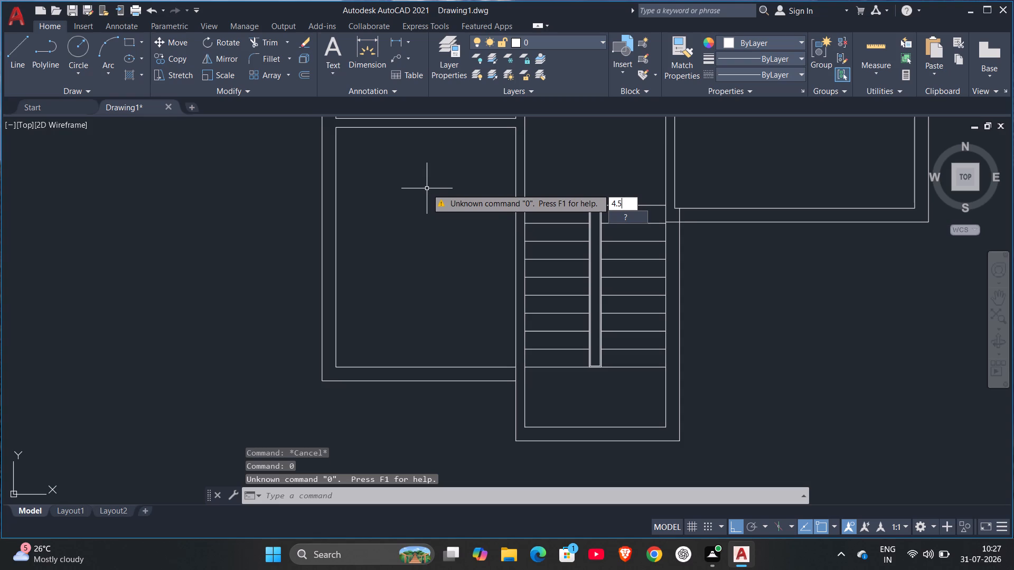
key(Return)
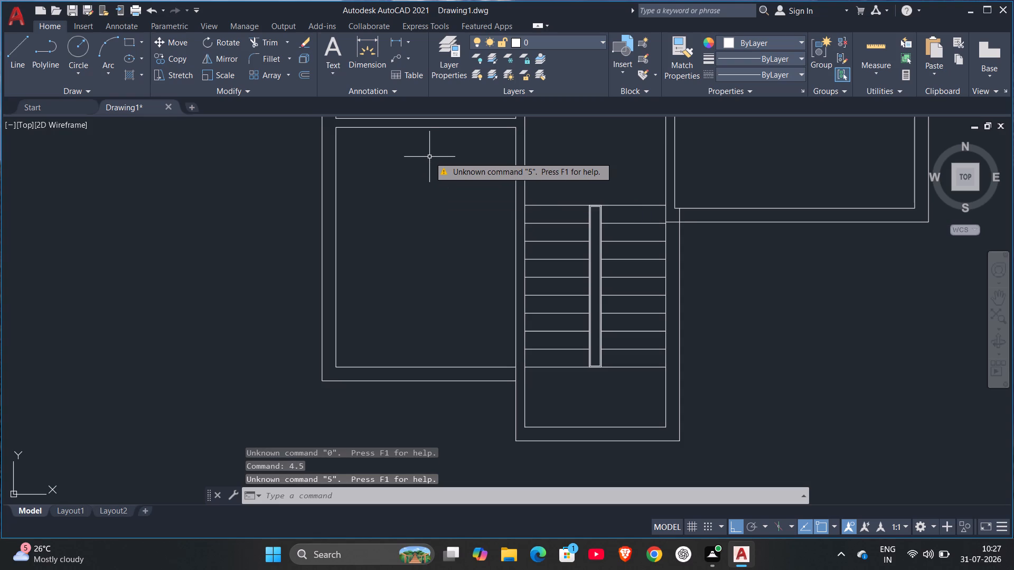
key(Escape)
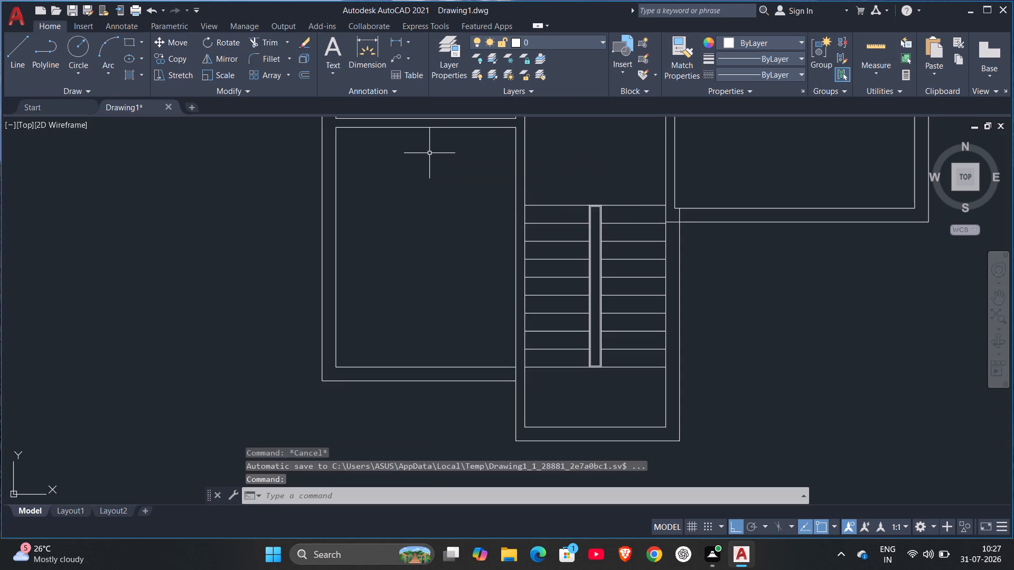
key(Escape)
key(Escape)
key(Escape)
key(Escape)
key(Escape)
Offset the southwest room's inner north wall line 4.5 m southward, past the room's existing south wall.
middle_drag(426, 177, 416, 230)
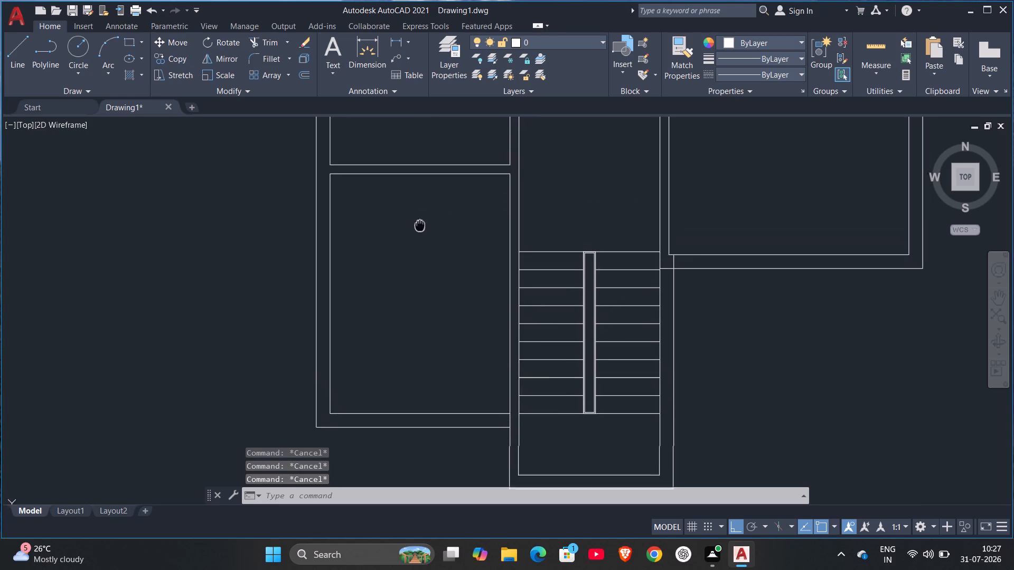
middle_drag(416, 230, 413, 237)
key(o)
key(Return)
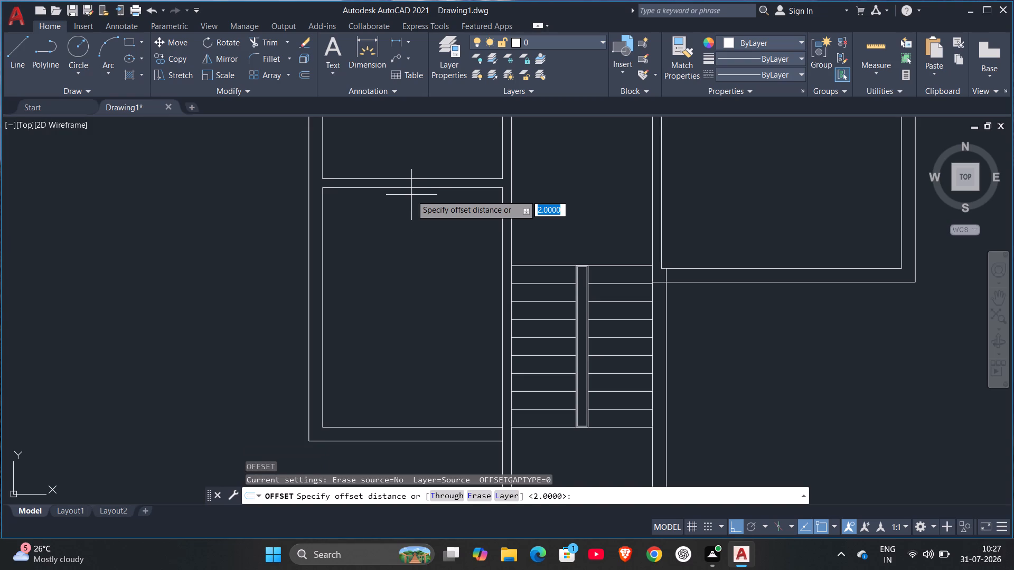
text(E.5)
key(BackSpace)
key(BackSpace)
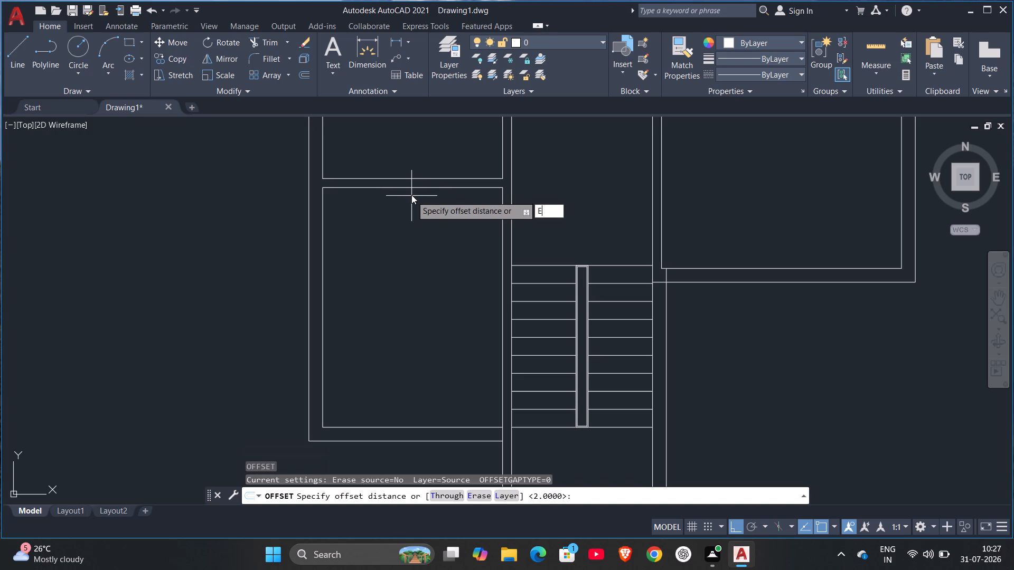
key(BackSpace)
key(4)
text(.5)
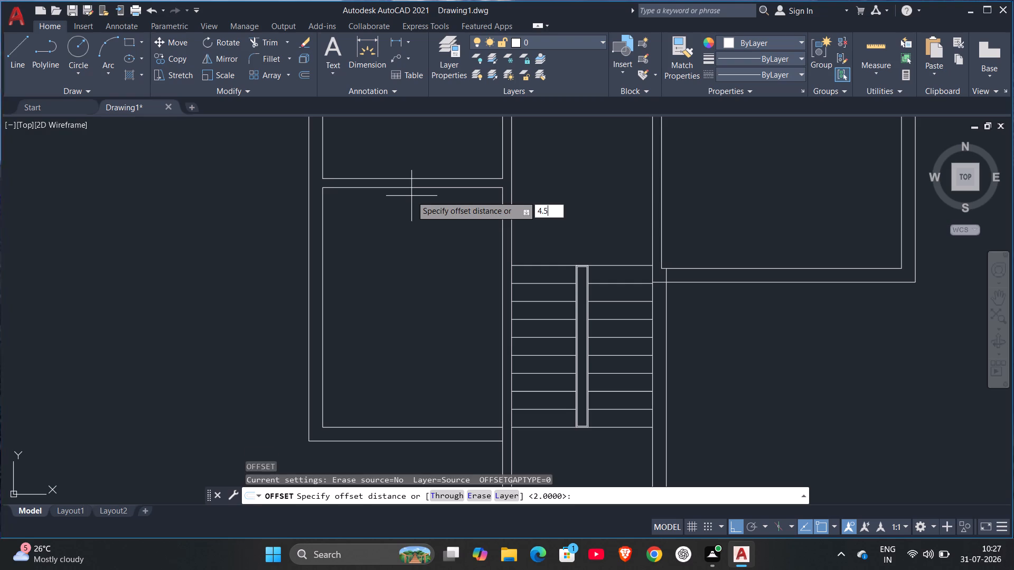
key(Return)
click(412, 188)
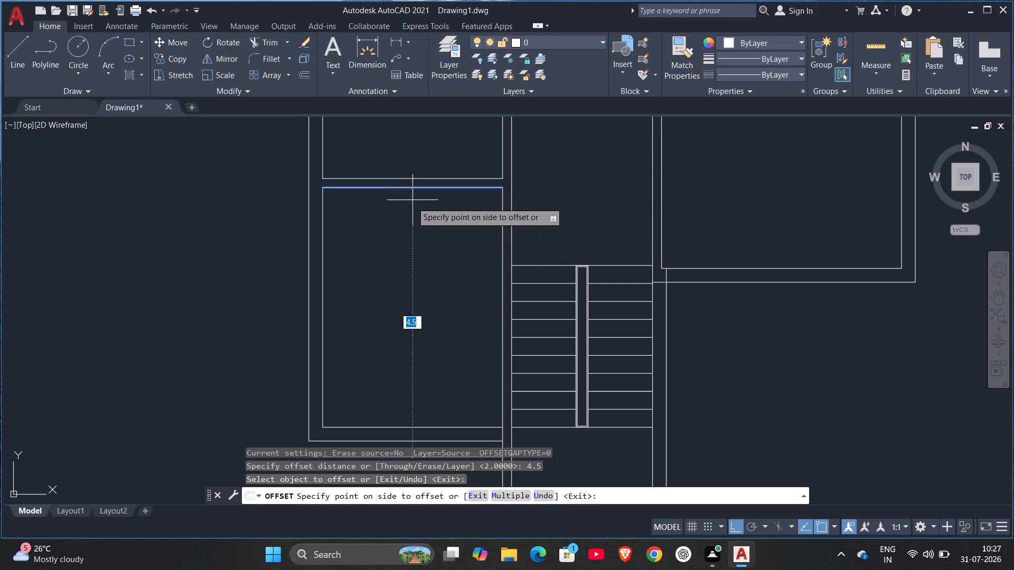
scroll(406, 427, down, 2)
click(406, 436)
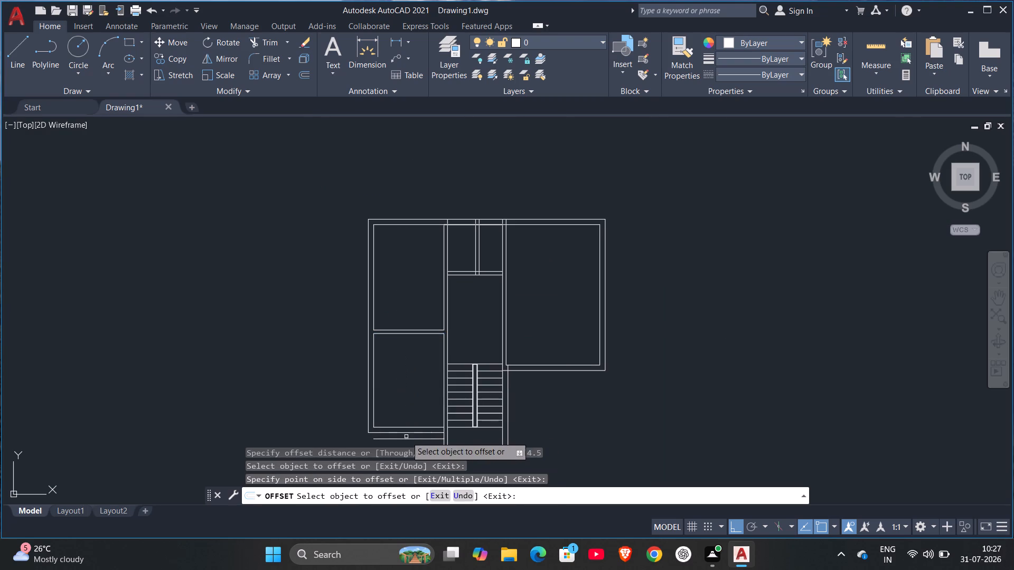
middle_drag(415, 440, 406, 357)
scroll(402, 348, up, 2)
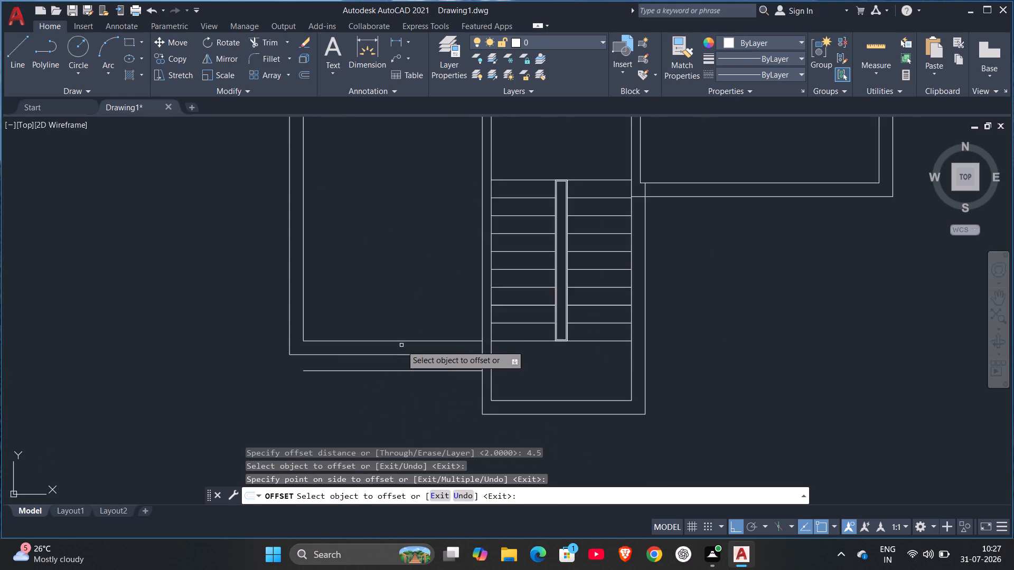
scroll(401, 343, up, 1)
scroll(401, 342, down, 1)
middle_drag(444, 359, 497, 374)
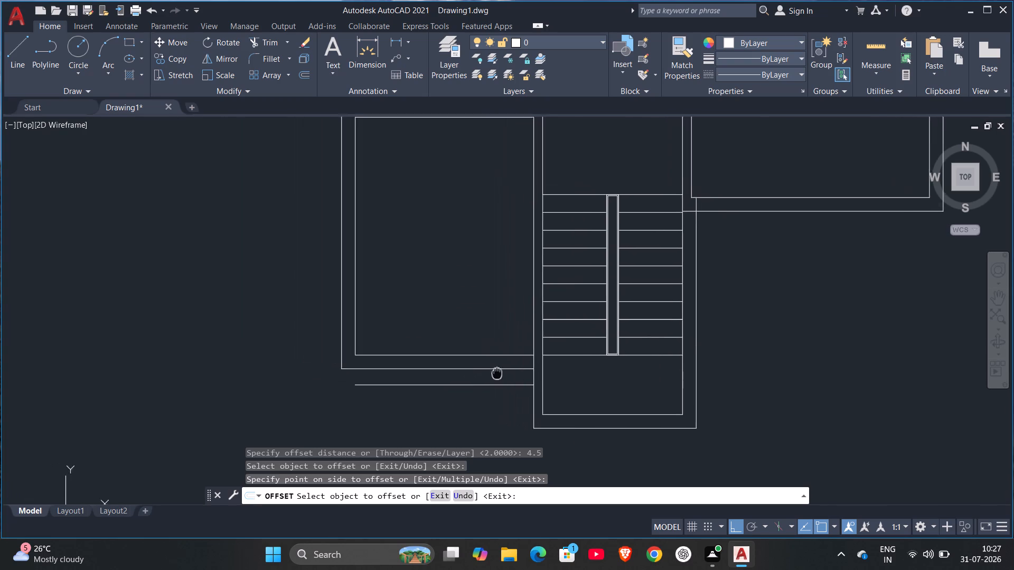
middle_drag(497, 374, 525, 373)
key(Escape)
Fillet the outer west wall line with the new southern offset line to close their southwest corner squarely.
key(f)
key(Return)
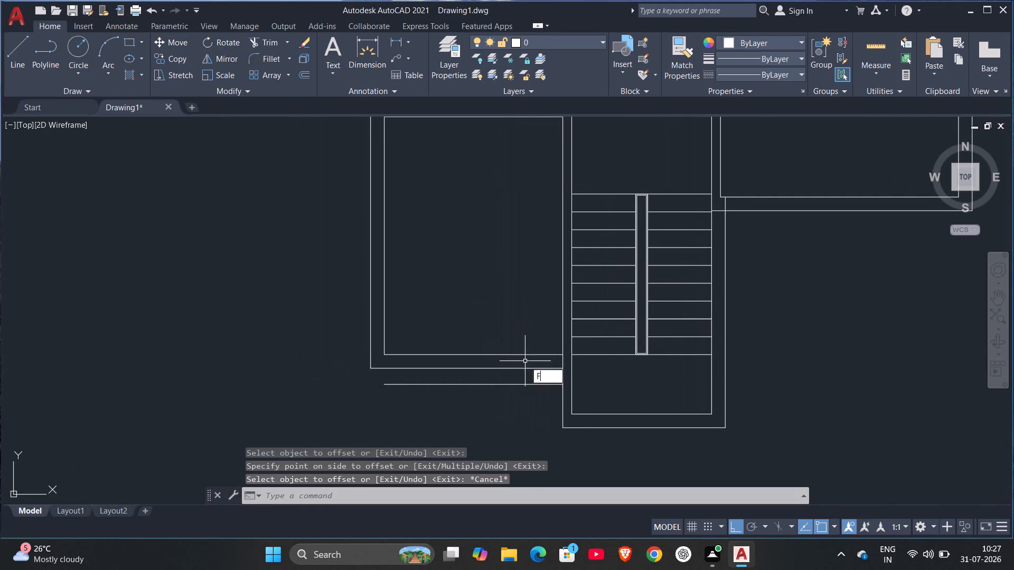
click(370, 353)
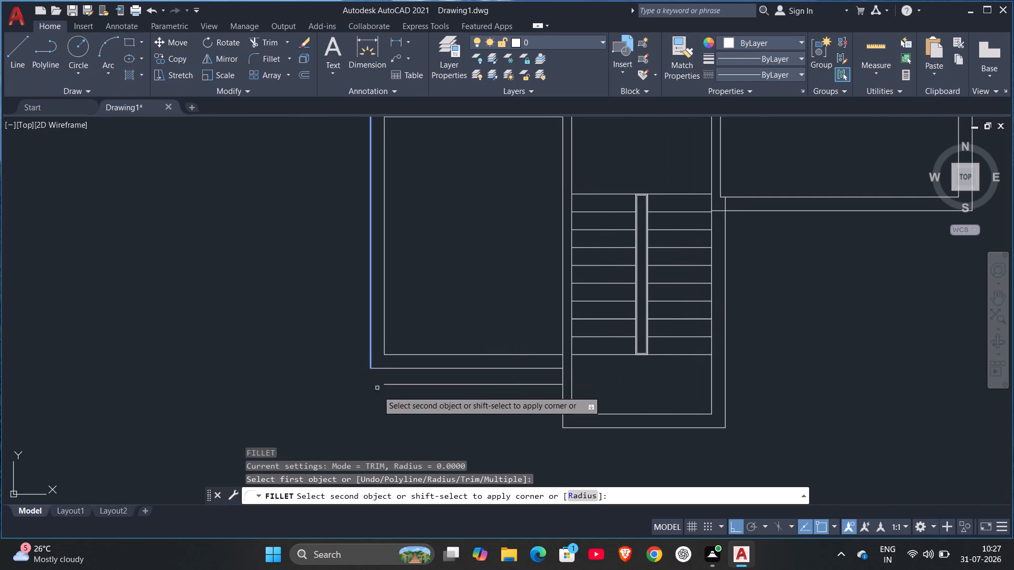
click(394, 384)
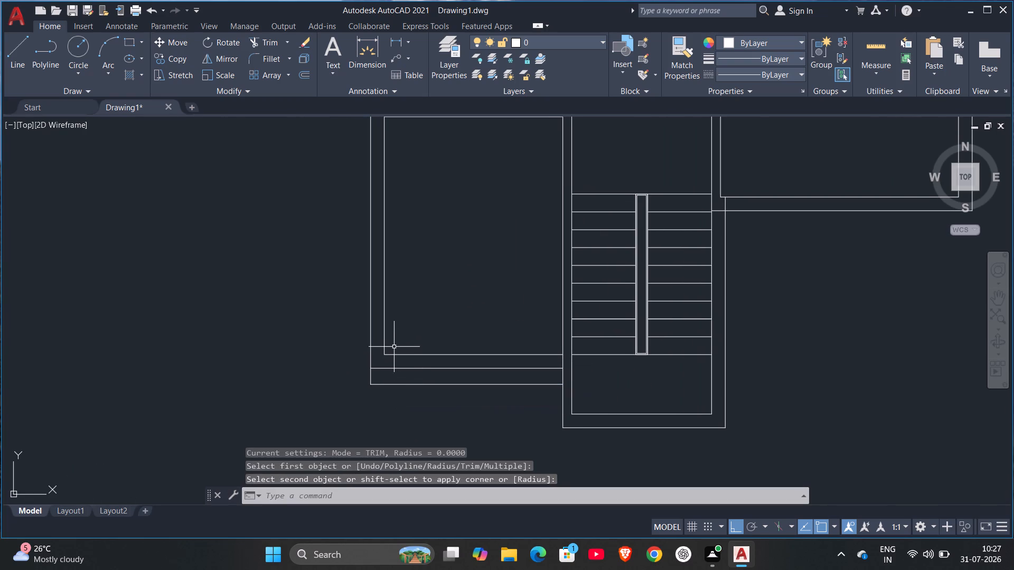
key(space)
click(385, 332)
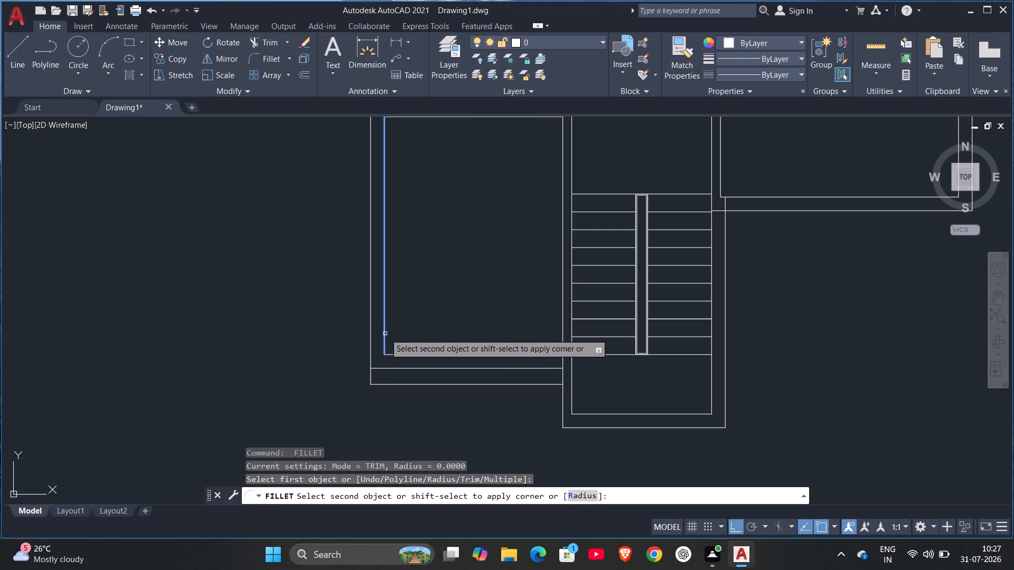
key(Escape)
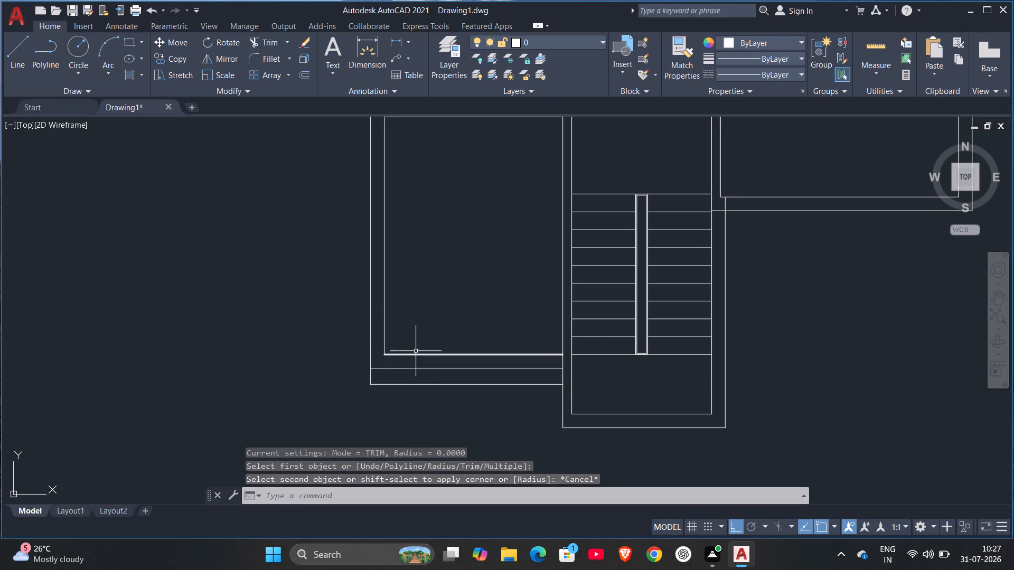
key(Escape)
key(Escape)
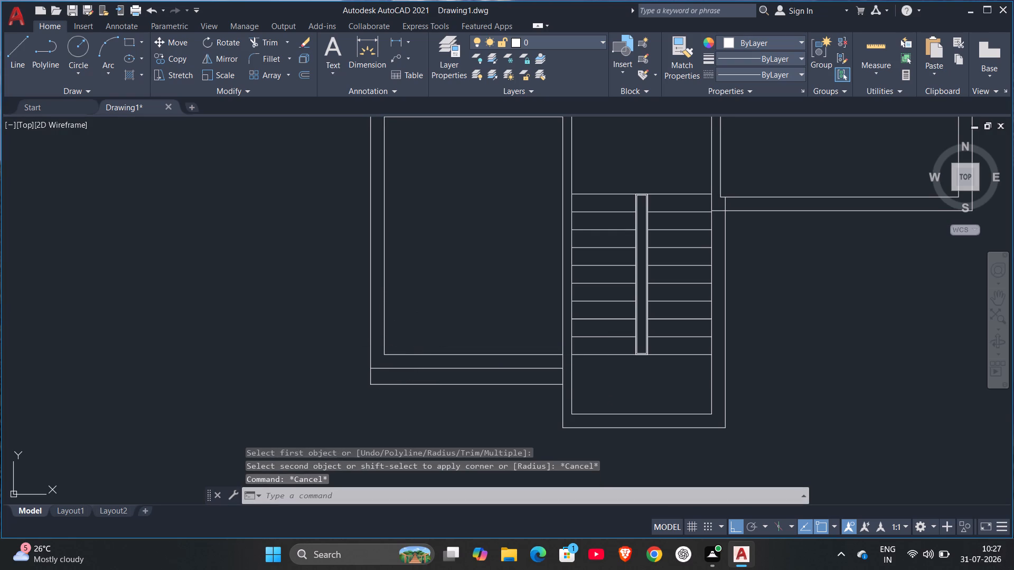
Trim away the southwest room's two old south wall lines, leaving only the new southern offset line.
text(TR)
key(Return)
drag(417, 346, 418, 347)
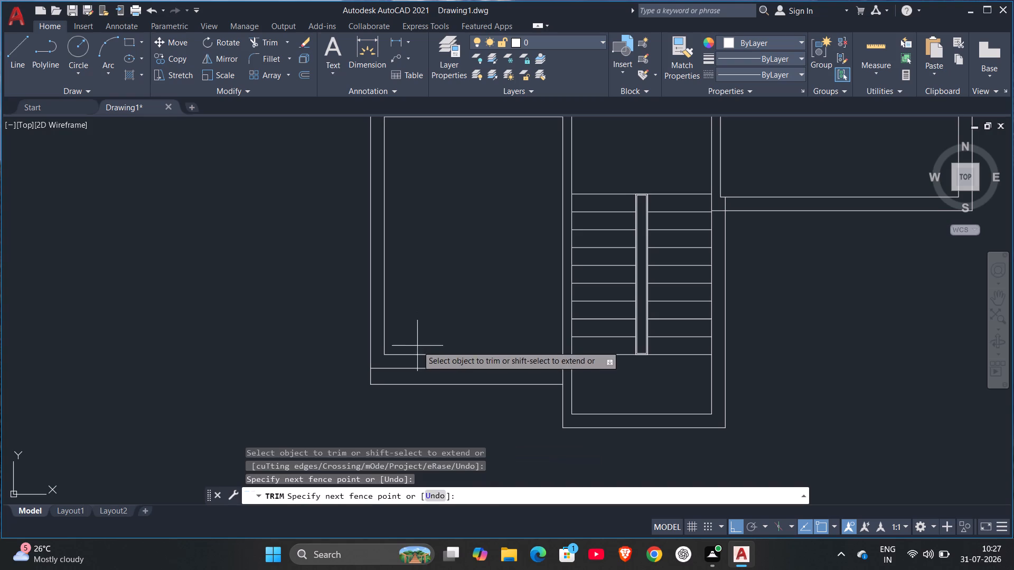
drag(418, 347, 420, 374)
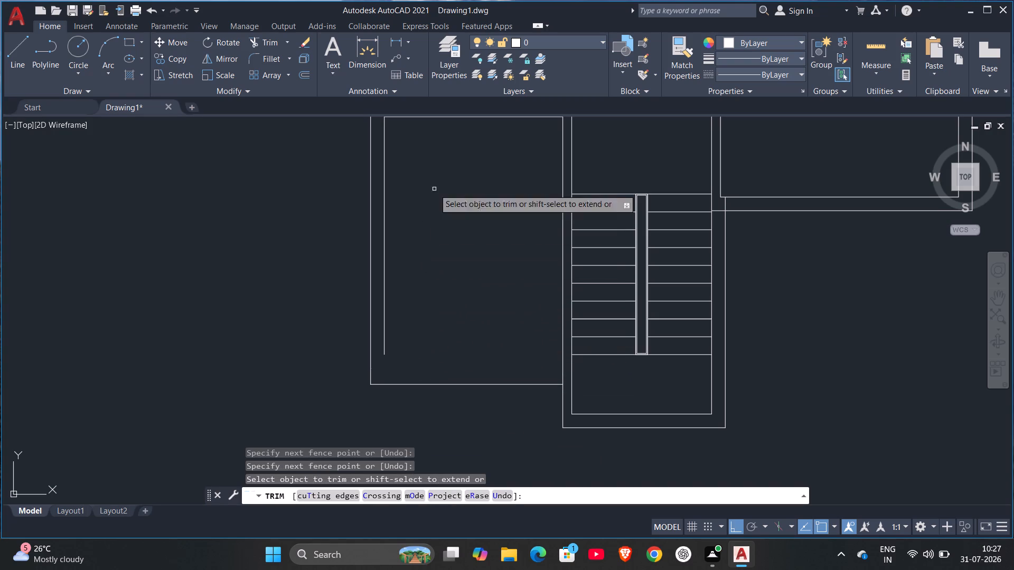
key(Escape)
Measure the lengthened southwest room and the room north of it with the Quick measure tool.
click(878, 42)
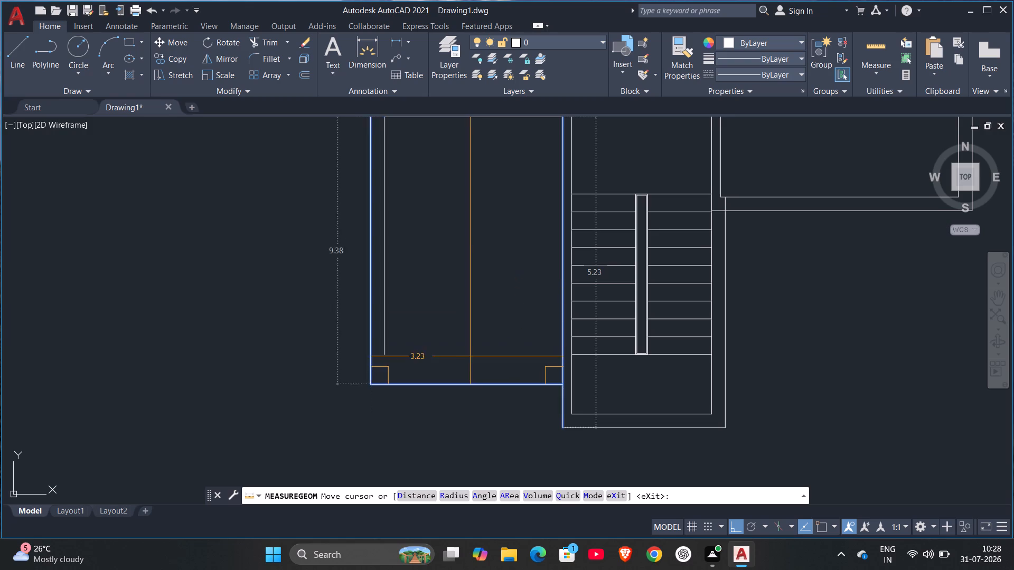
middle_drag(471, 308, 472, 378)
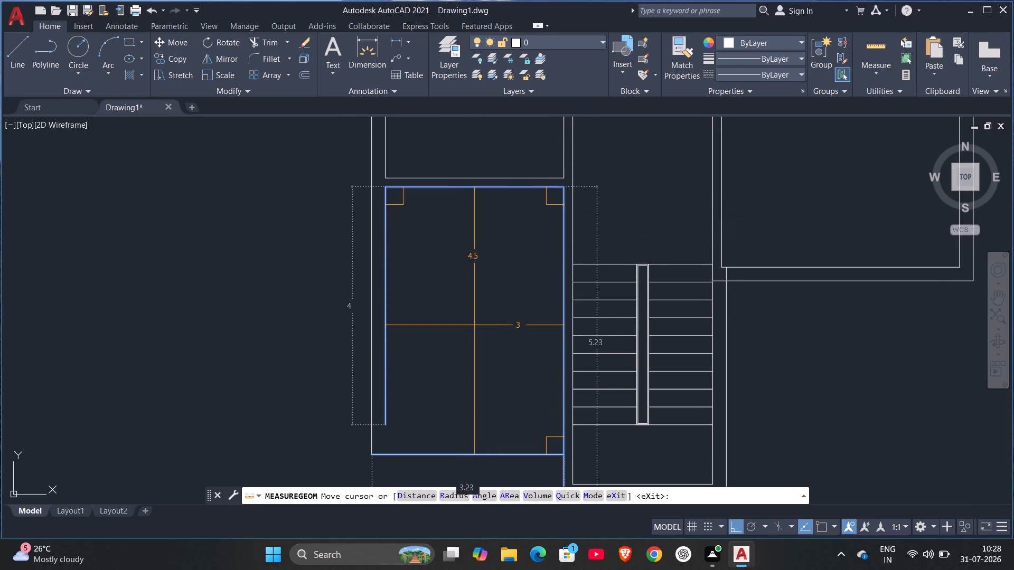
middle_drag(471, 282, 546, 564)
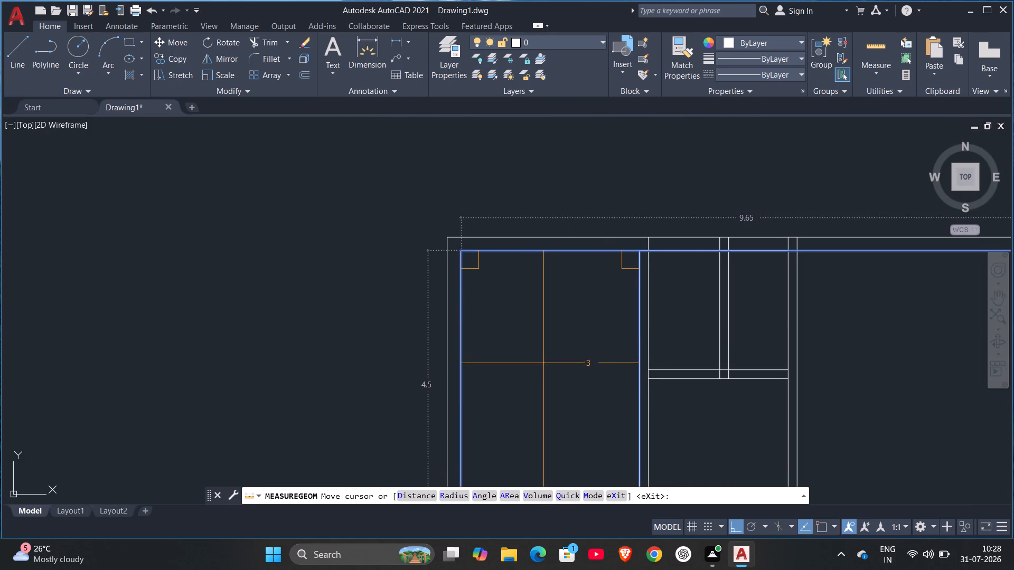
middle_drag(543, 368, 516, 244)
middle_drag(547, 423, 499, 193)
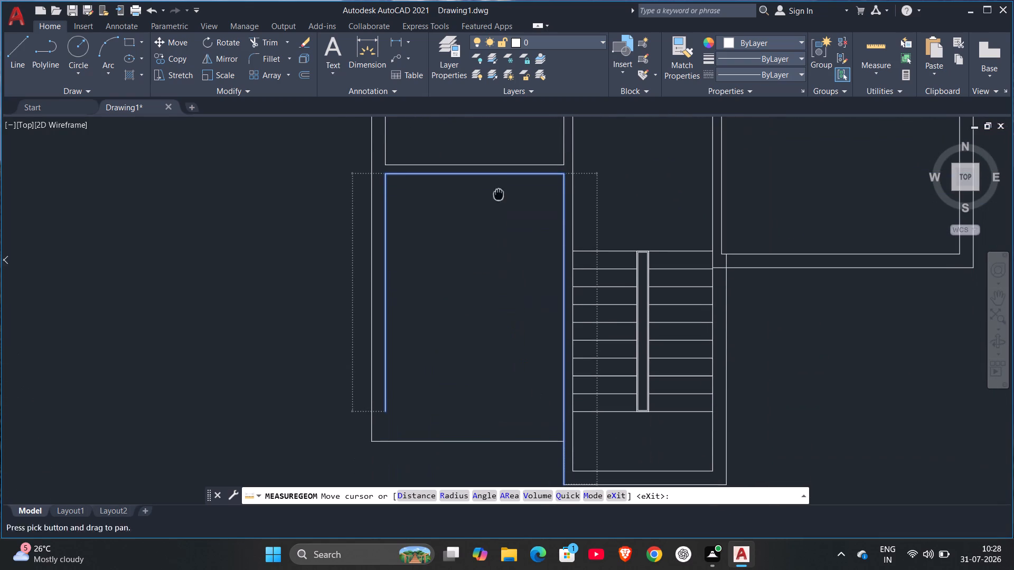
key(Escape)
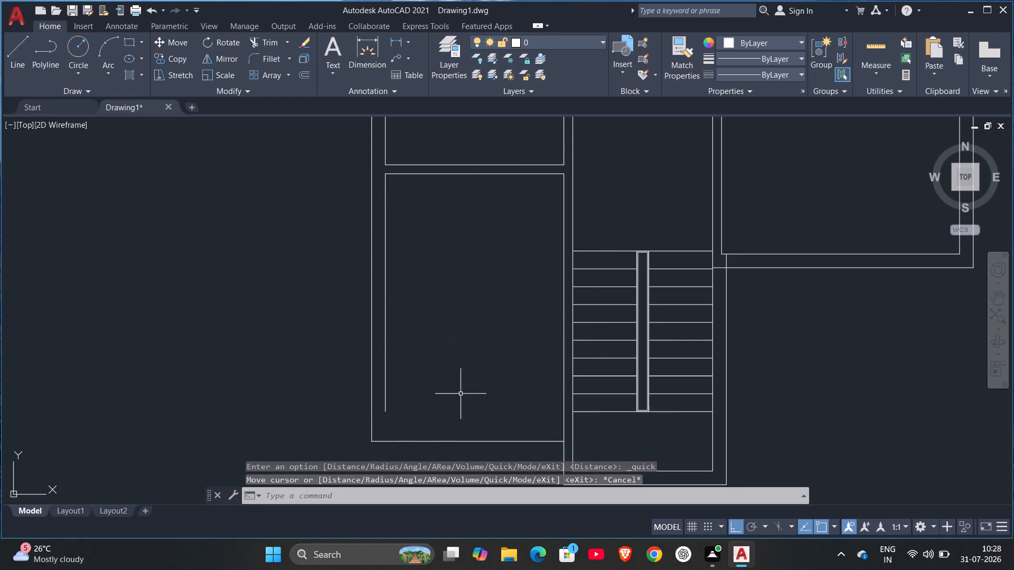
Offset the southwest room's new south wall line 0.23 m southward to give the wall its thickness.
middle_drag(415, 438, 408, 335)
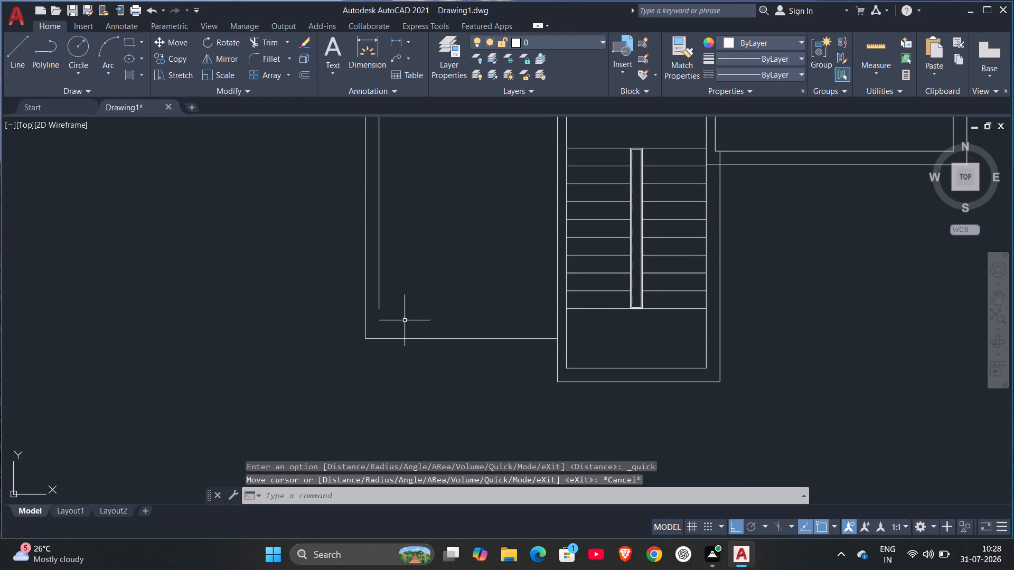
key(Escape)
key(Escape)
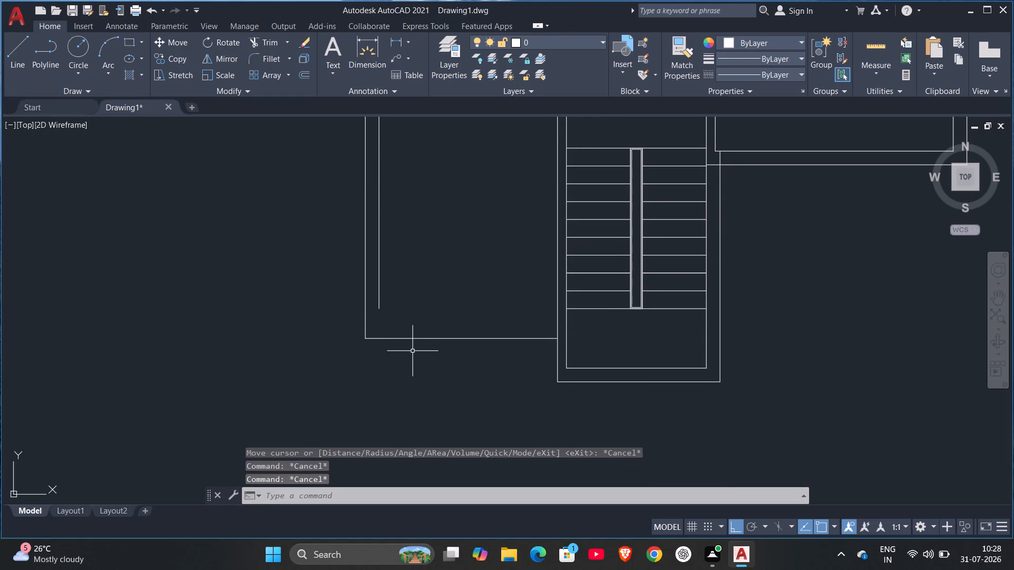
key(o)
key(Return)
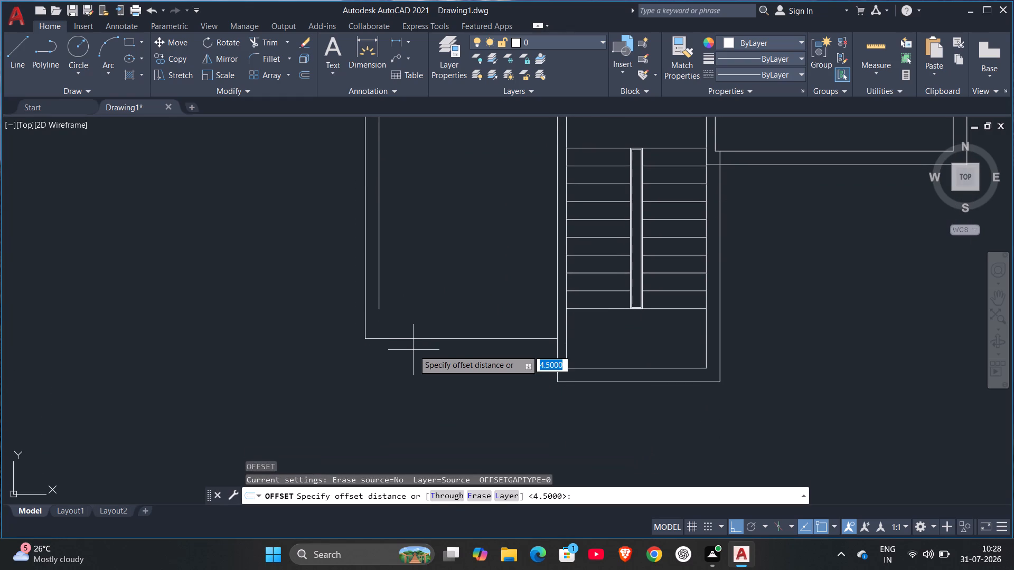
key(period)
text(23)
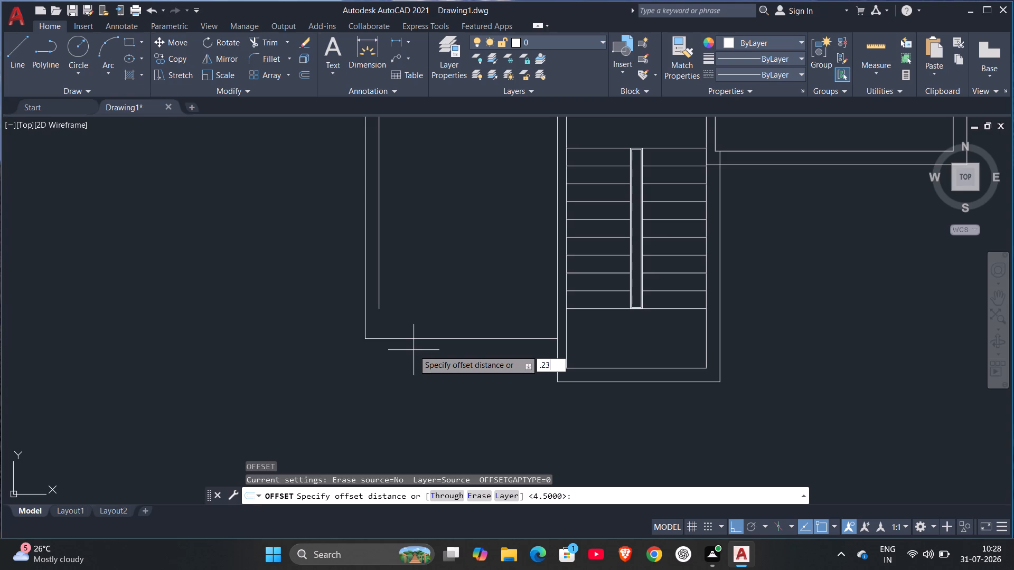
key(Return)
click(419, 338)
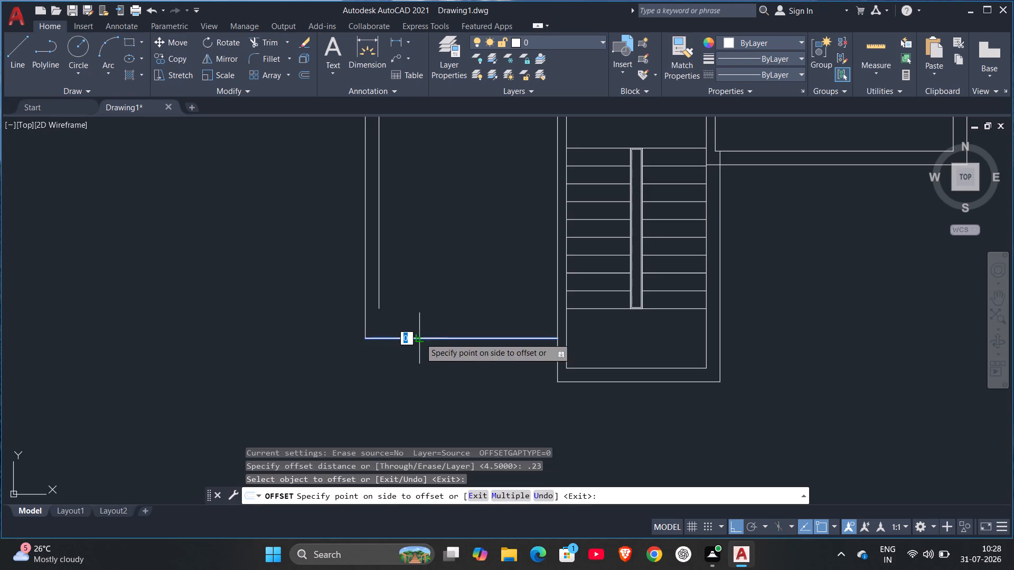
click(421, 357)
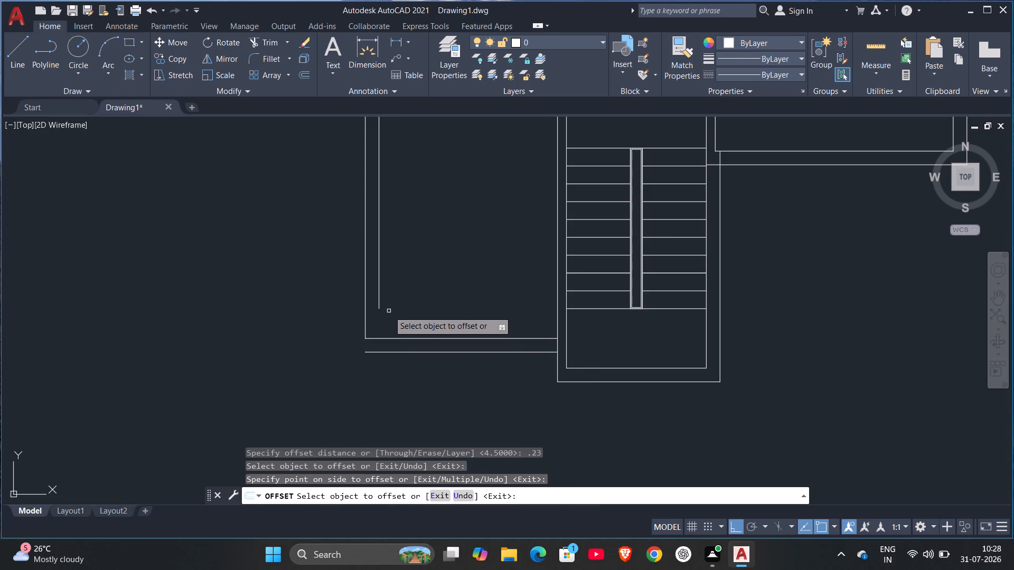
key(Escape)
key(Escape)
Fillet the inner and outer west wall lines with their matching south wall lines to square the southwest room's corner.
key(f)
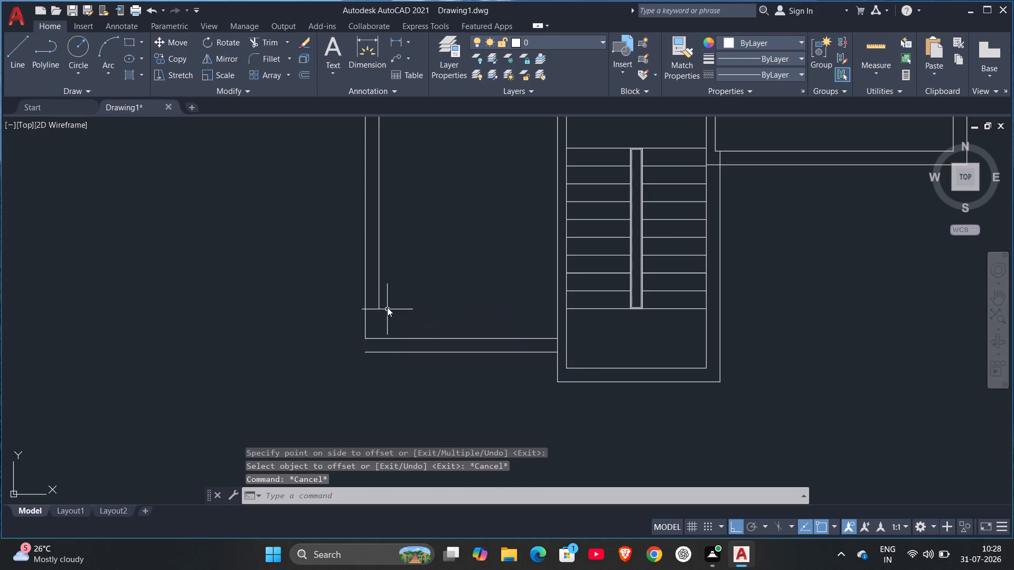
key(Return)
click(378, 287)
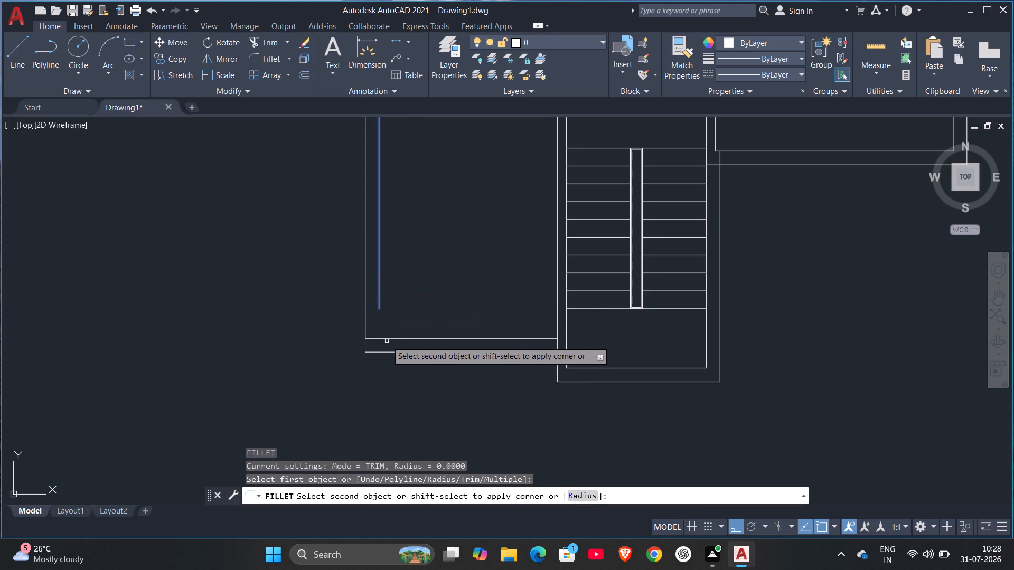
click(386, 338)
key(space)
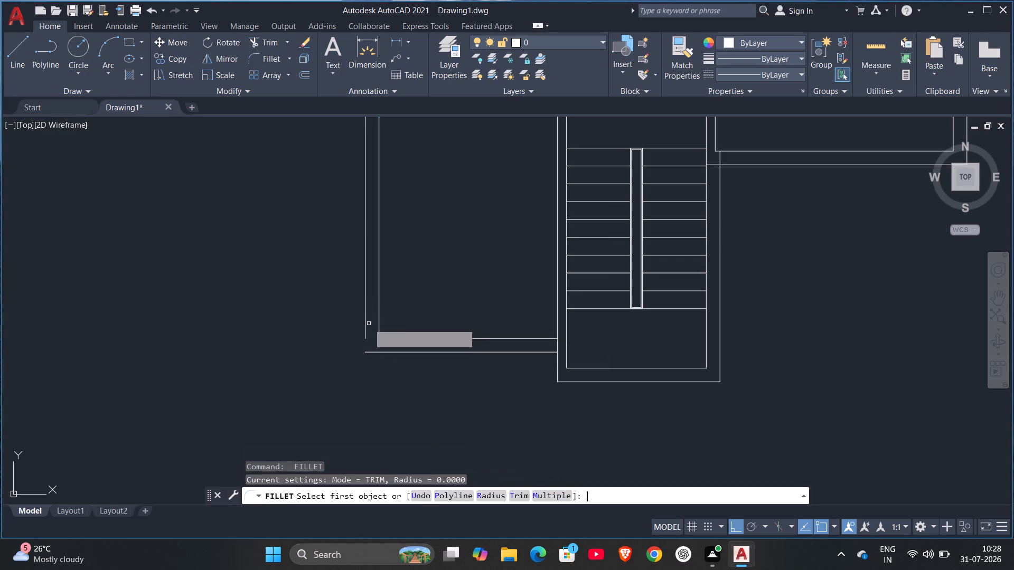
drag(365, 316, 367, 321)
click(370, 353)
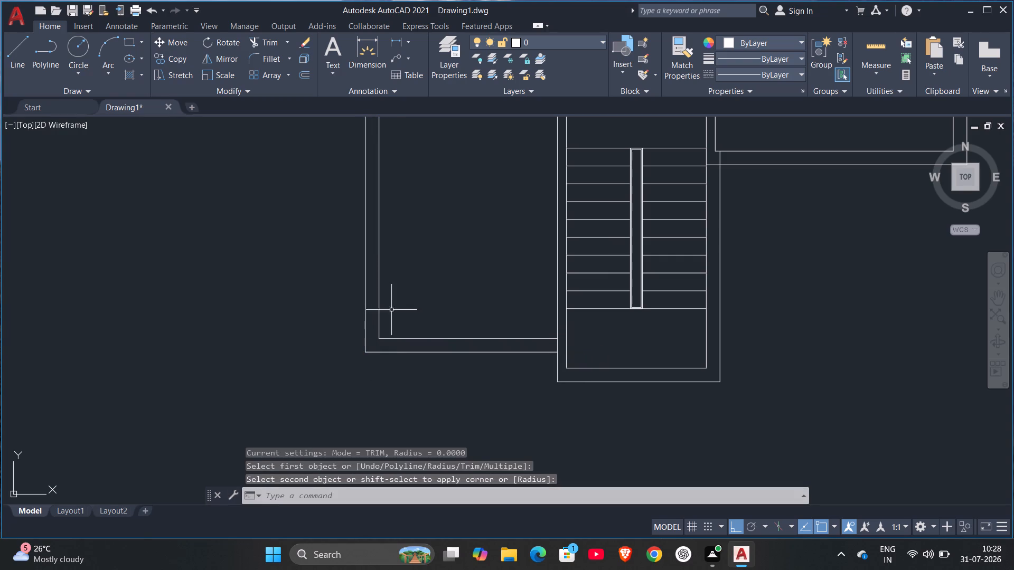
Erase the whole staircase, including all treads and the central divider between the two flights.
scroll(424, 269, down, 2)
middle_drag(426, 277, 382, 280)
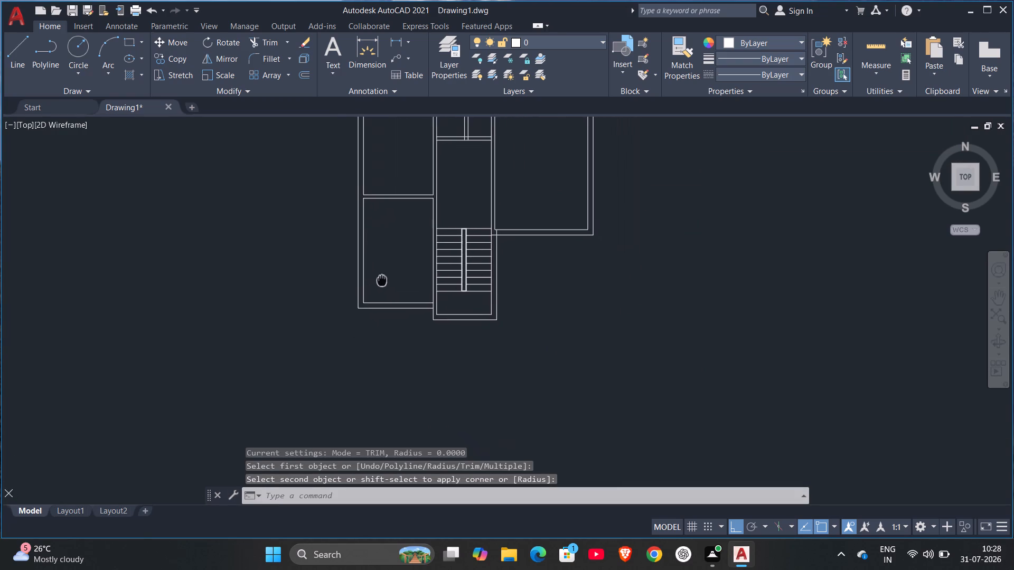
middle_drag(382, 280, 361, 281)
middle_drag(356, 282, 334, 336)
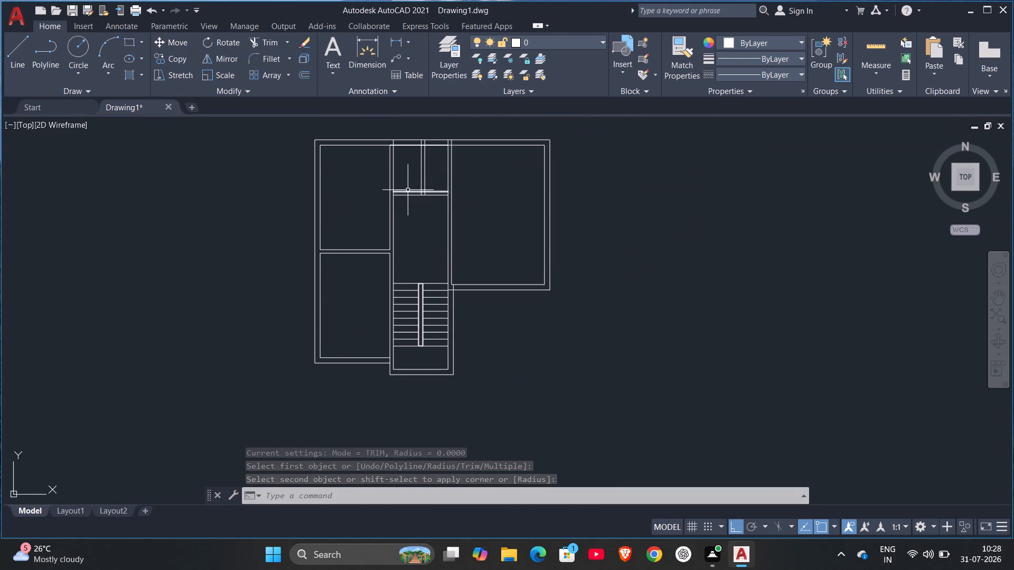
click(419, 277)
key(Escape)
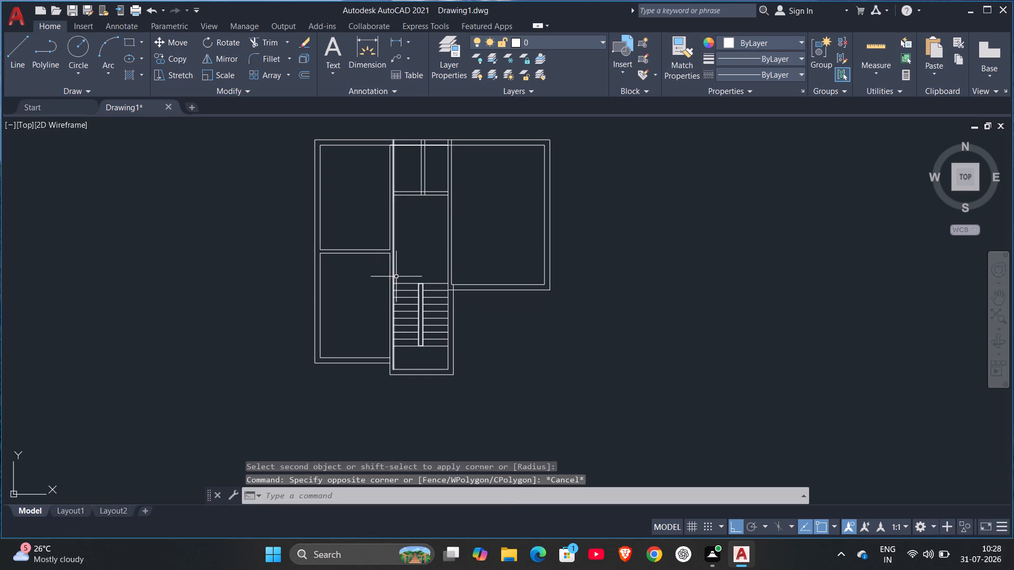
click(398, 268)
click(431, 355)
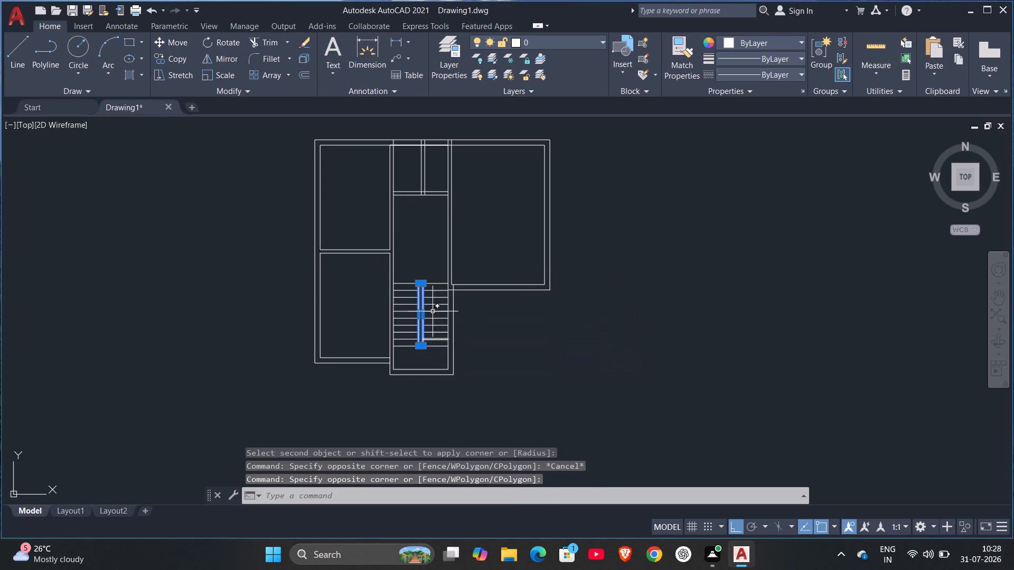
click(429, 272)
click(406, 355)
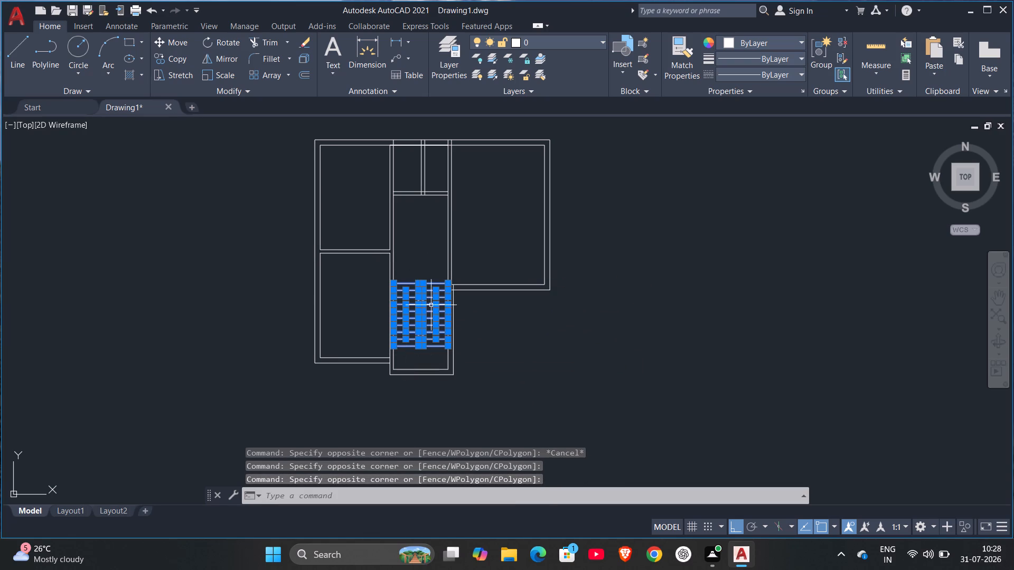
key(Delete)
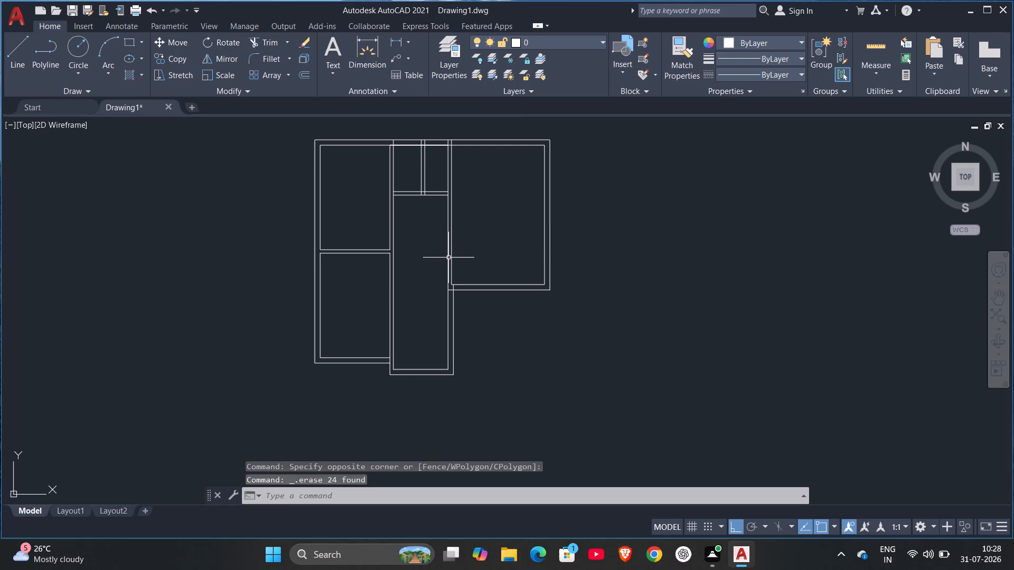
Erase the inner and outer south wall lines closing the former staircase bay.
middle_drag(409, 372, 407, 325)
scroll(407, 325, up, 1)
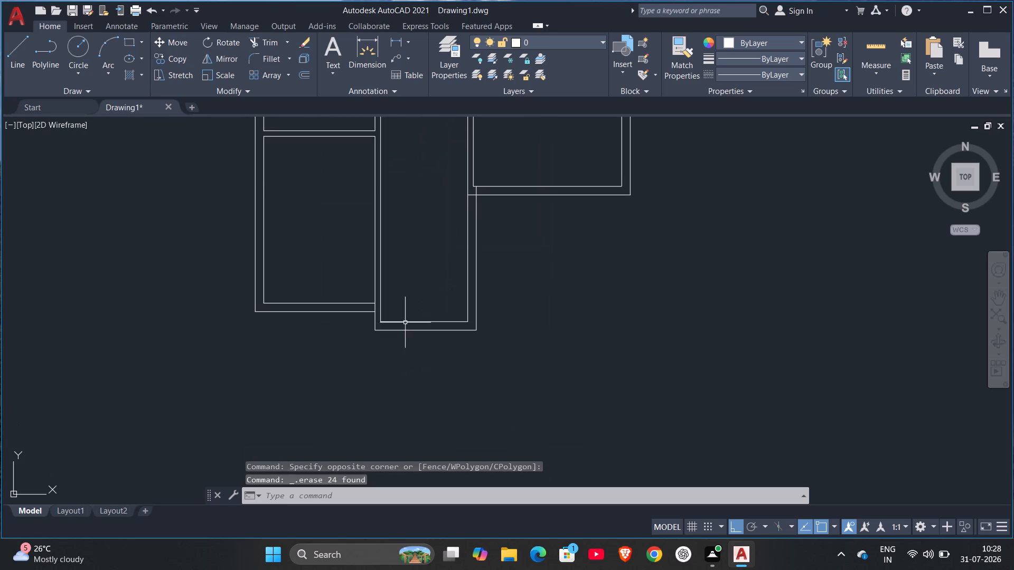
drag(408, 296, 435, 422)
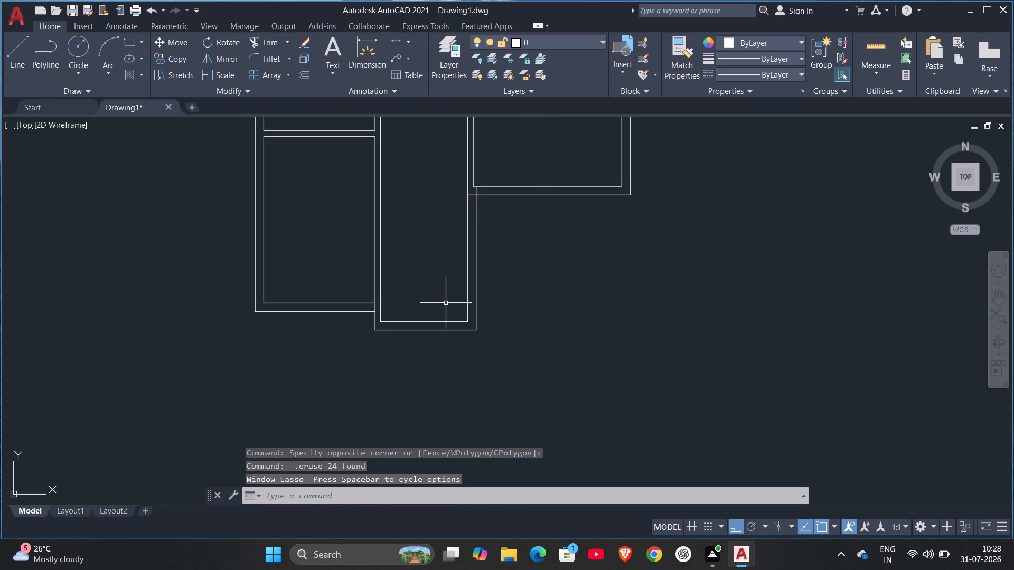
click(446, 301)
drag(385, 402, 389, 397)
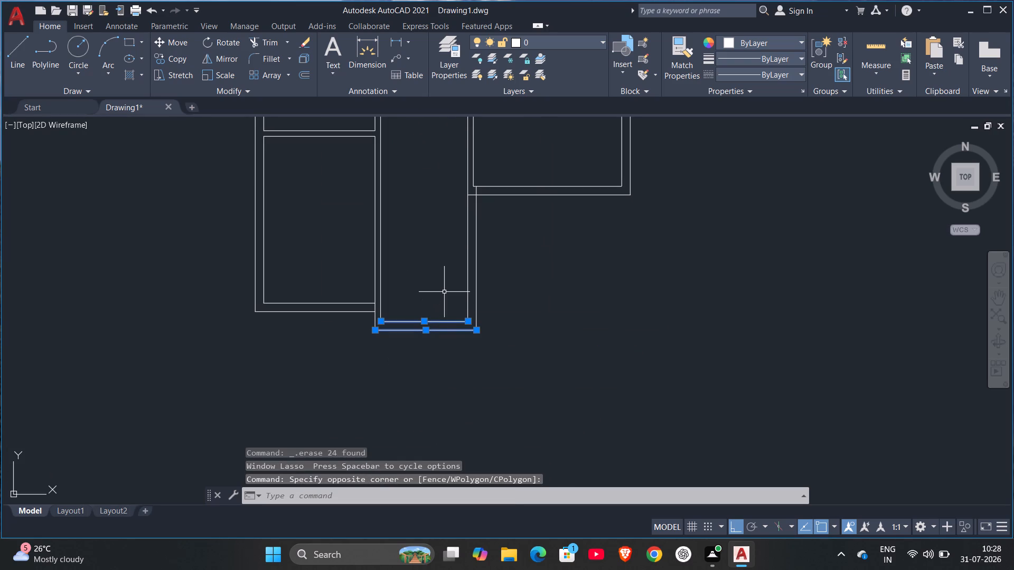
key(Delete)
Trim the southwest room's east wall lines with a fence across the south wall's thickness, removing the outer line beside the corridor.
scroll(388, 382, up, 1)
middle_click(388, 382)
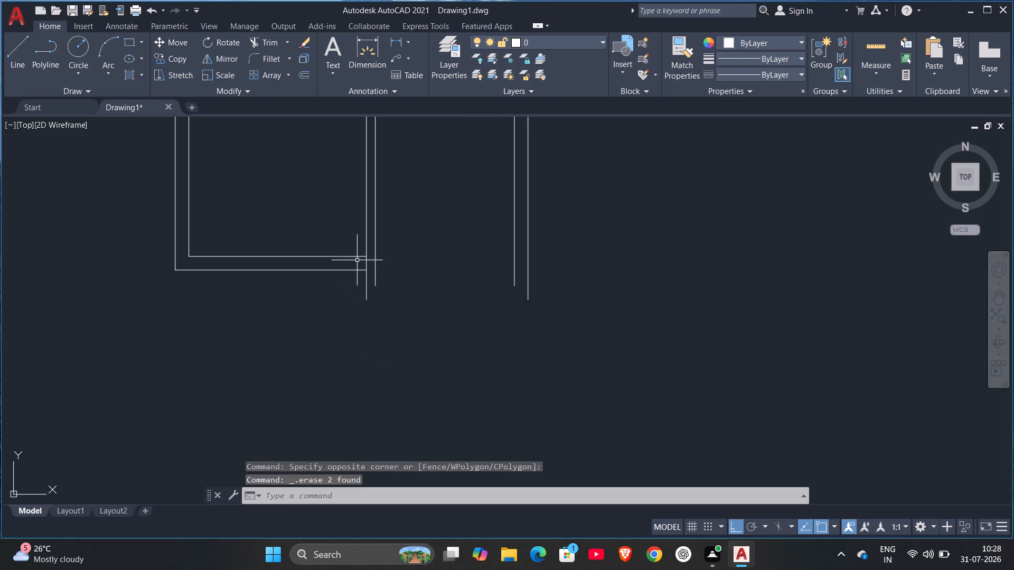
key(t)
key(r)
key(Return)
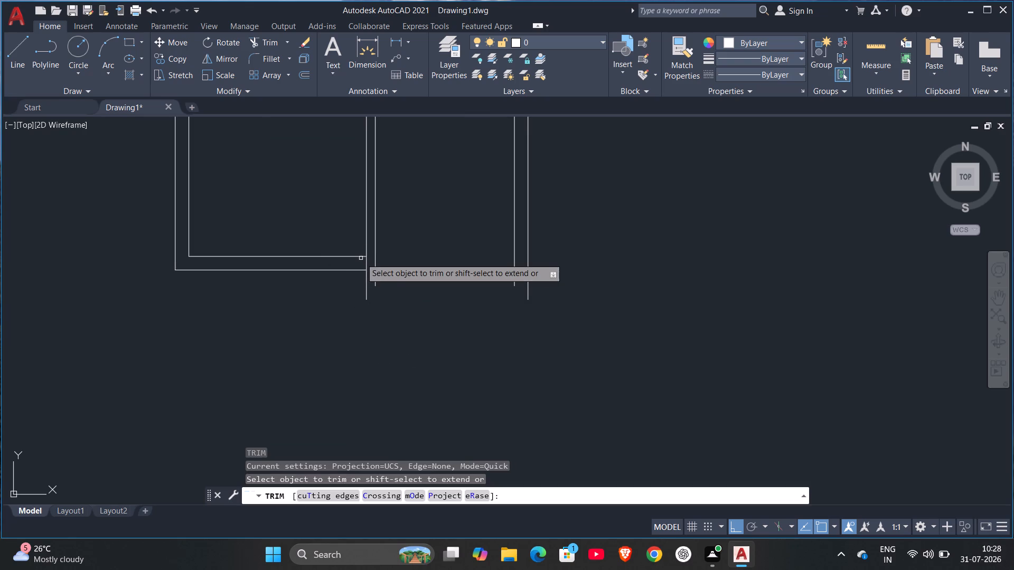
drag(362, 267, 392, 263)
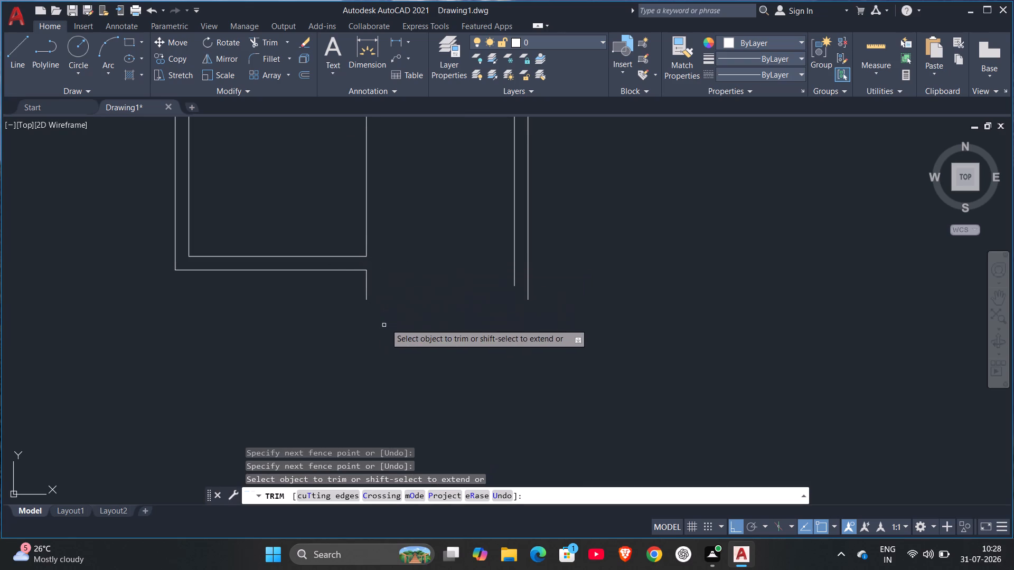
middle_drag(390, 313, 416, 358)
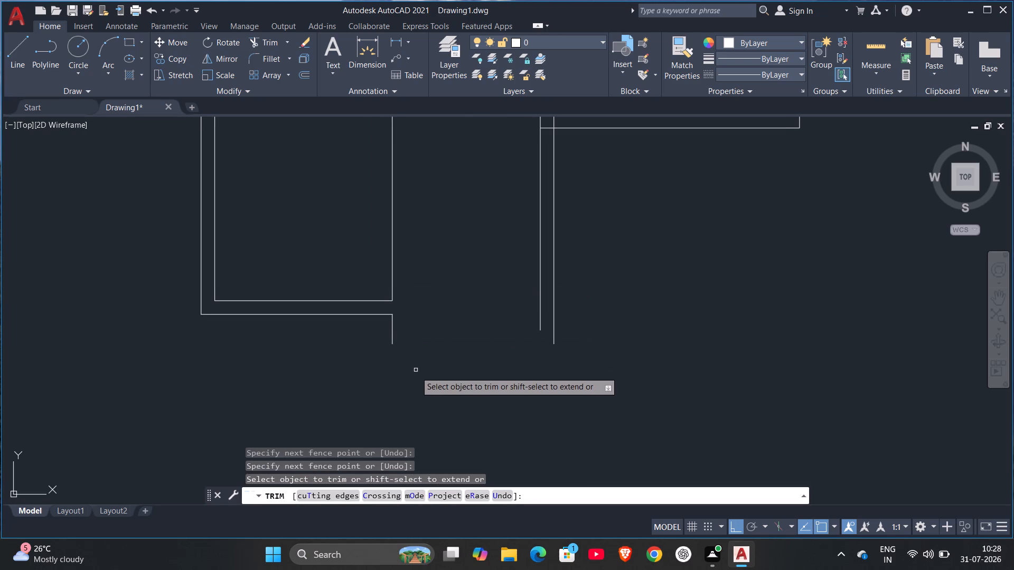
middle_drag(405, 371, 404, 435)
scroll(404, 435, up, 2)
scroll(404, 435, down, 4)
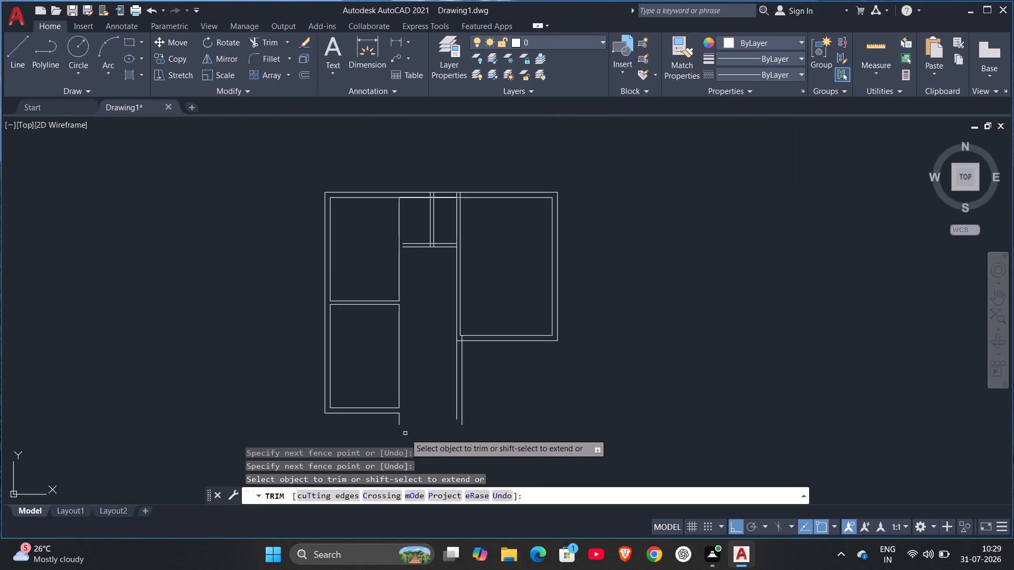
scroll(405, 426, up, 1)
middle_drag(430, 290, 430, 296)
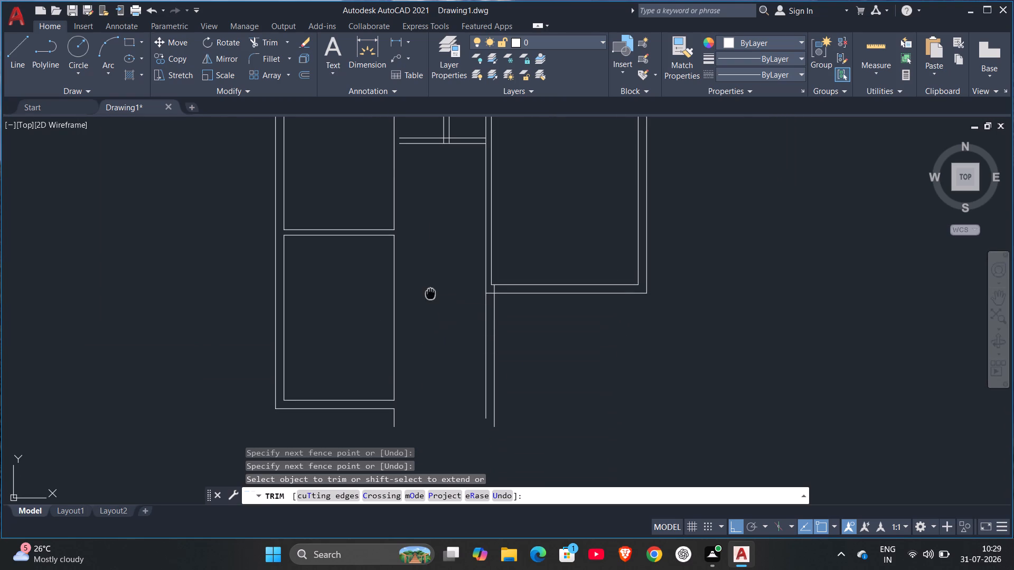
middle_drag(430, 296, 420, 424)
key(Escape)
Erase the two horizontal lines of the cross wall at the foot of the short vertical partition in the north bay.
key(grave)
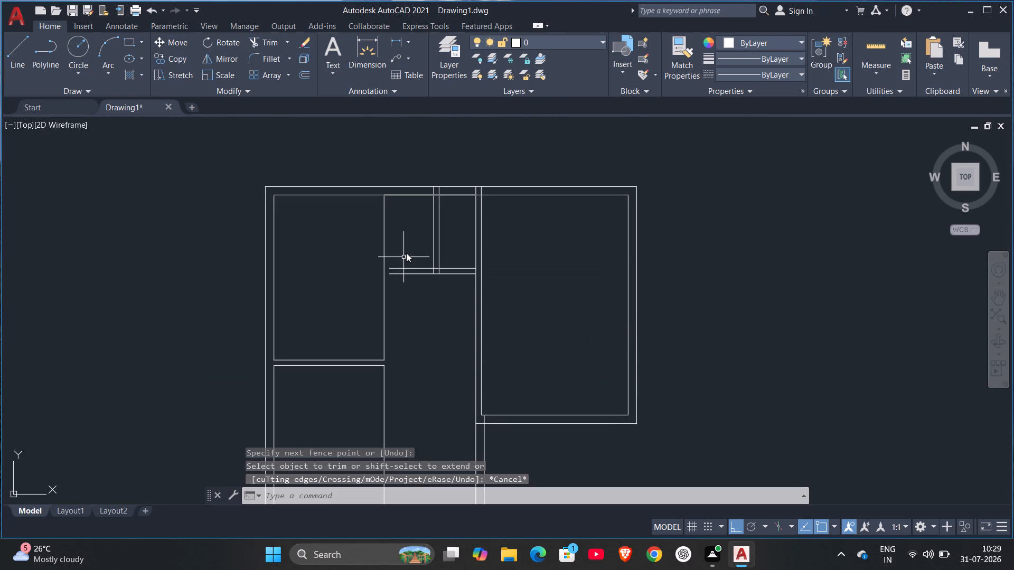
key(grave)
key(Escape)
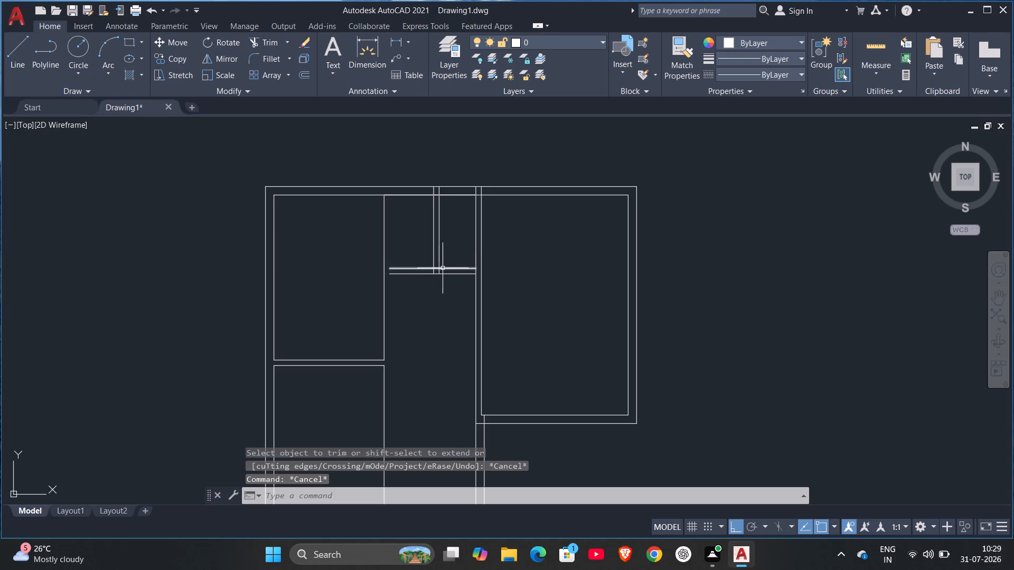
key(Escape)
click(458, 255)
click(422, 287)
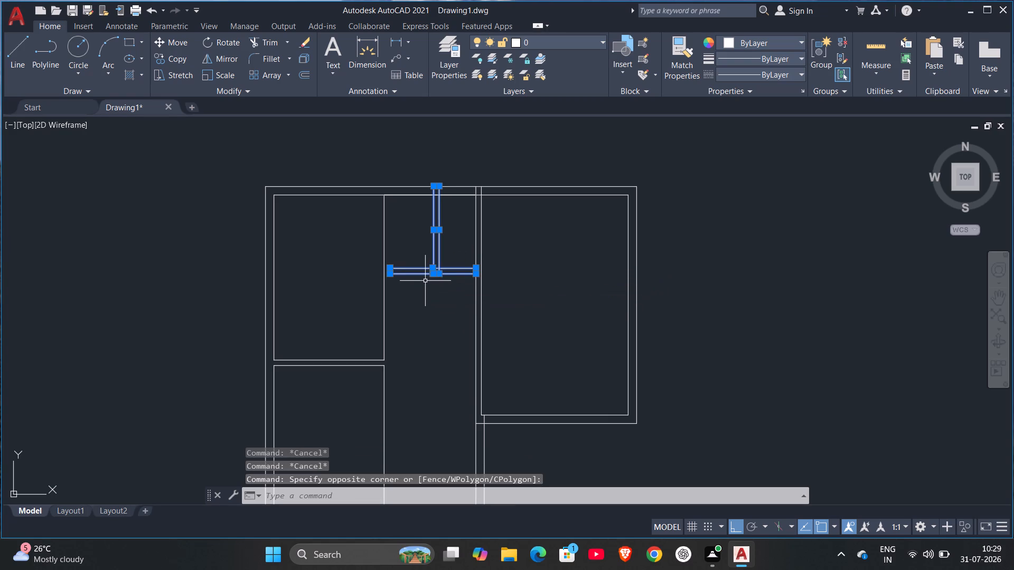
key(Escape)
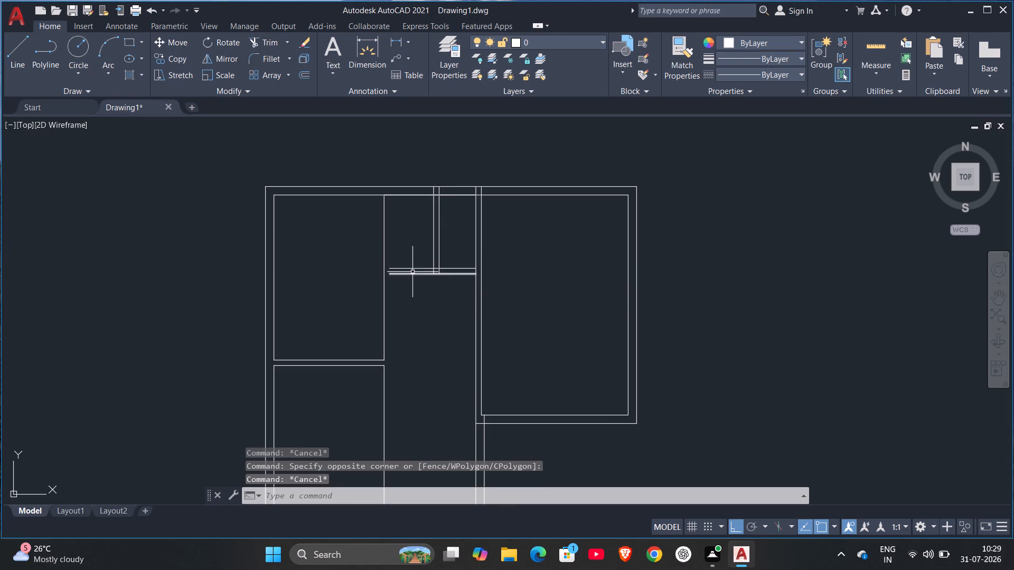
click(411, 269)
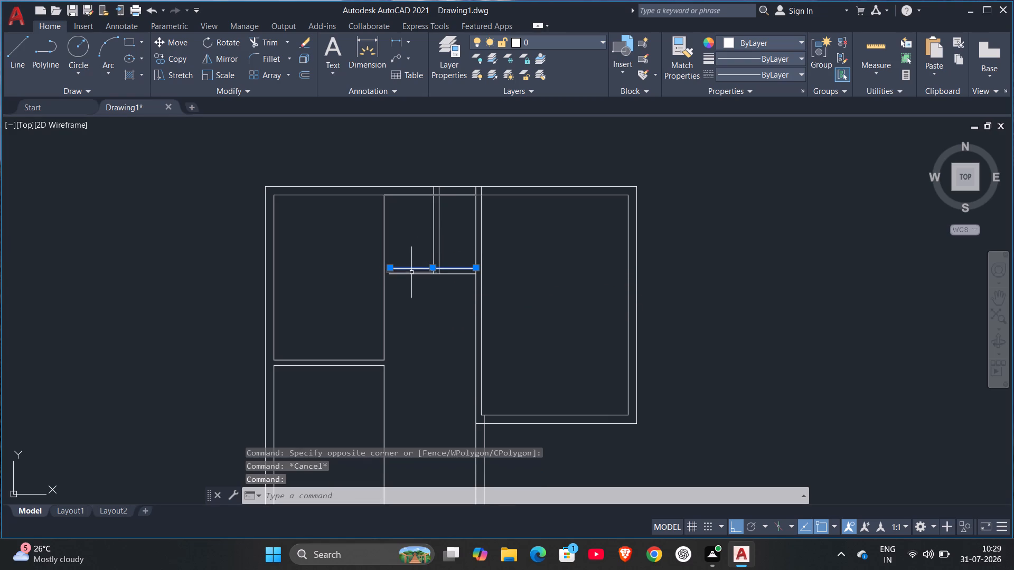
click(412, 273)
key(Delete)
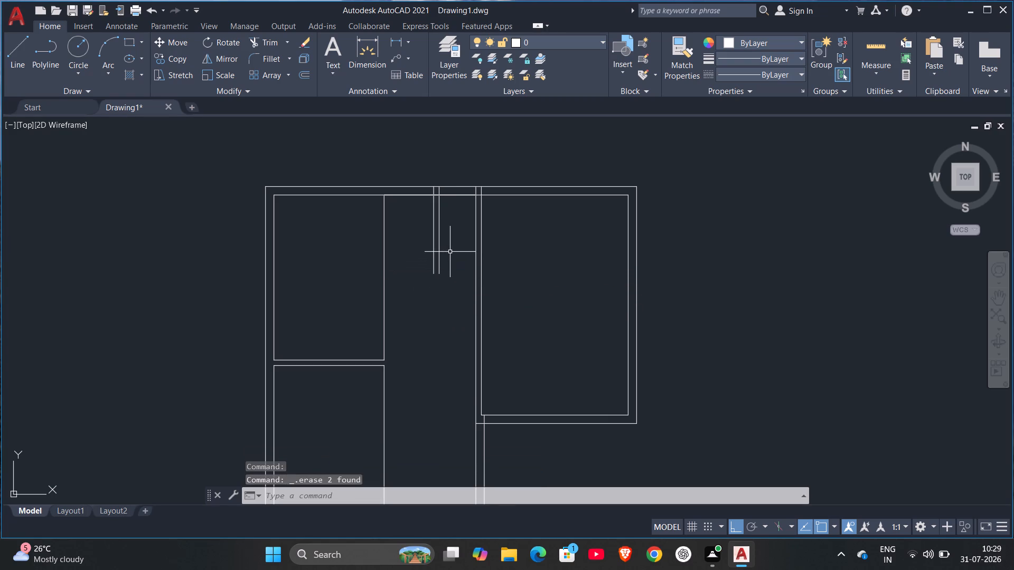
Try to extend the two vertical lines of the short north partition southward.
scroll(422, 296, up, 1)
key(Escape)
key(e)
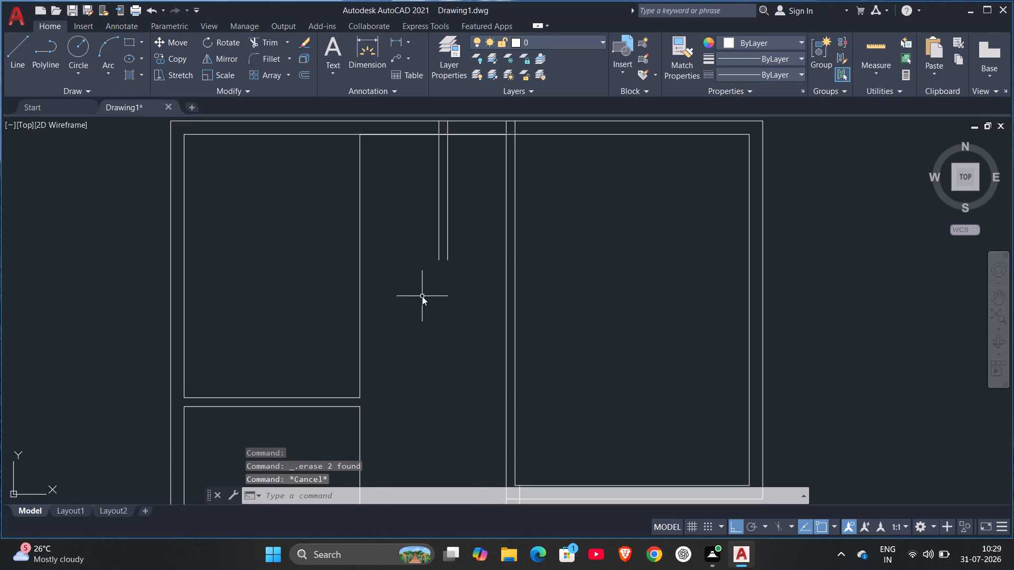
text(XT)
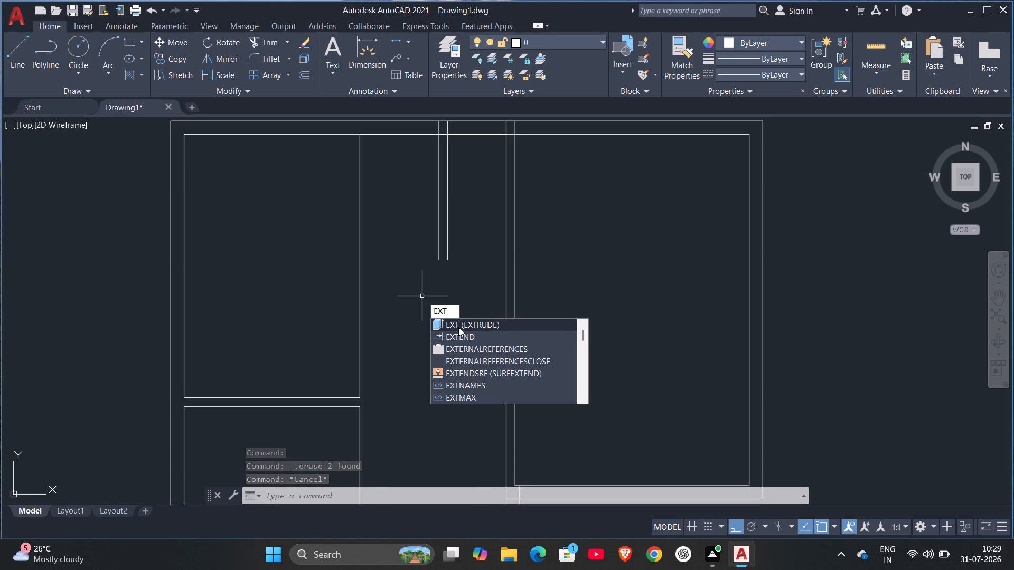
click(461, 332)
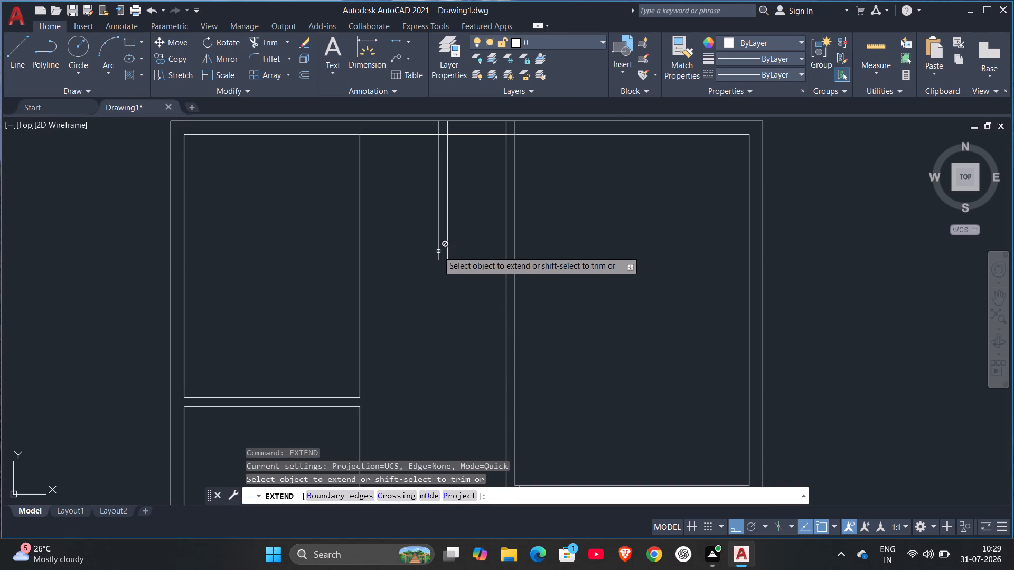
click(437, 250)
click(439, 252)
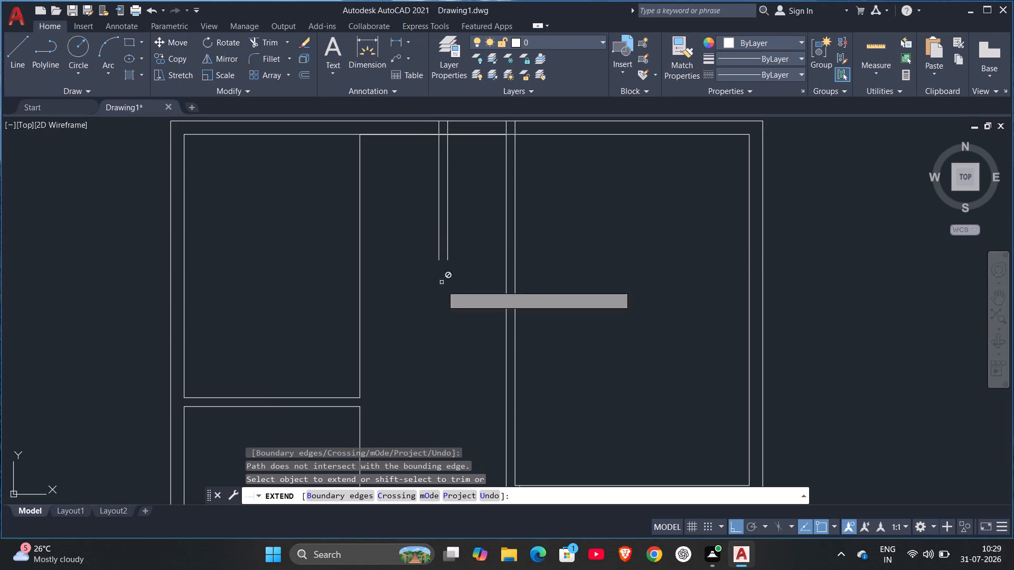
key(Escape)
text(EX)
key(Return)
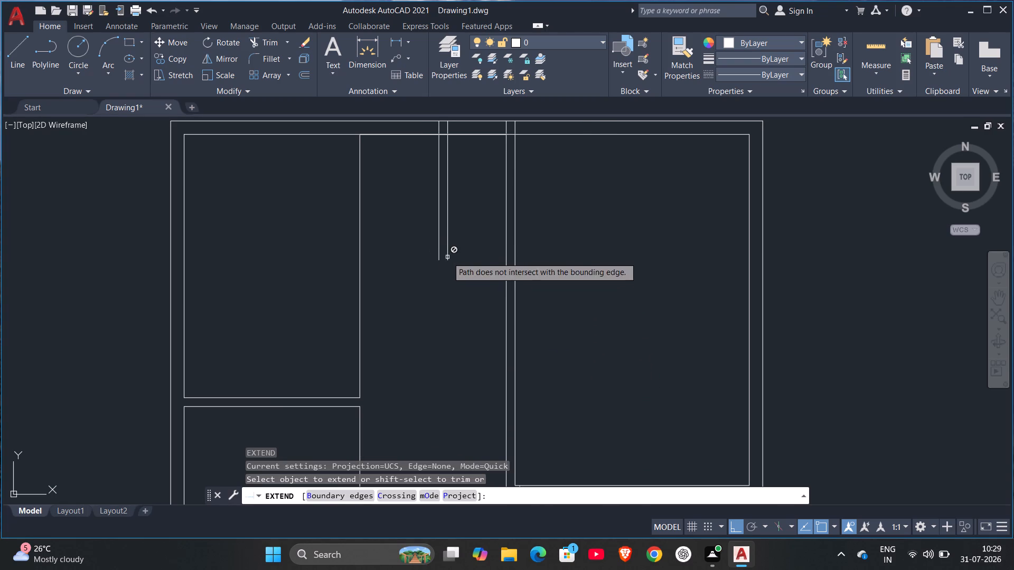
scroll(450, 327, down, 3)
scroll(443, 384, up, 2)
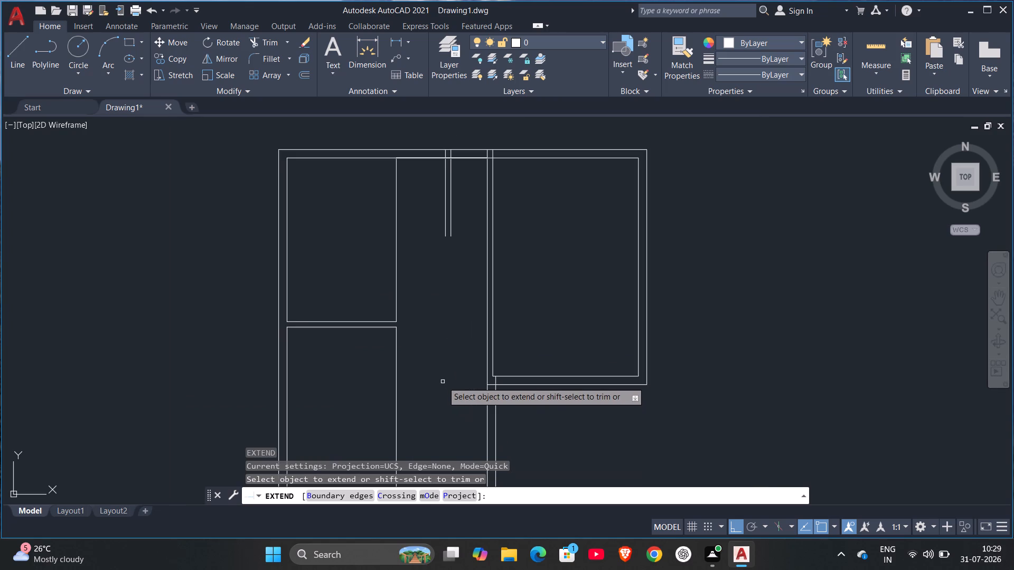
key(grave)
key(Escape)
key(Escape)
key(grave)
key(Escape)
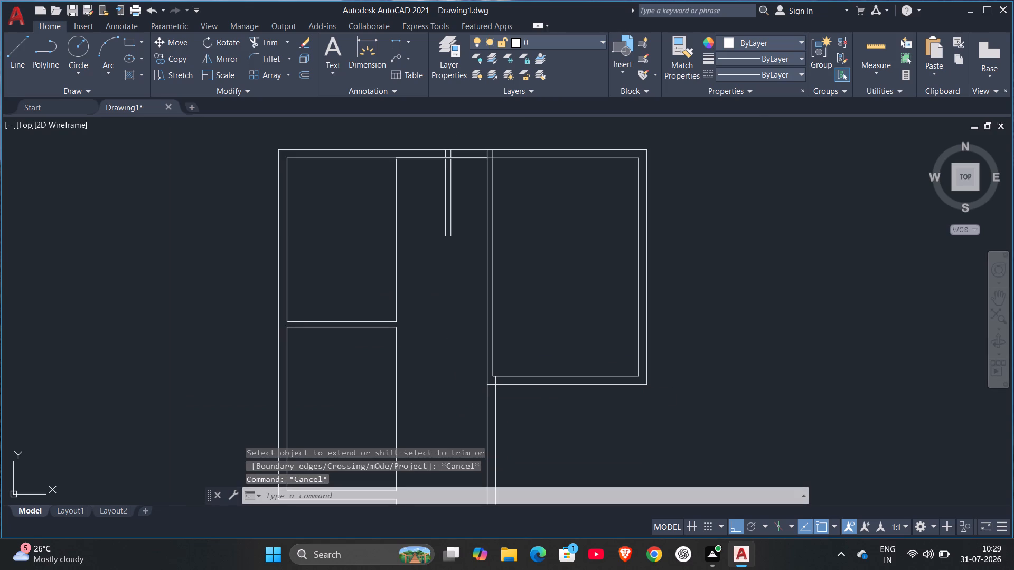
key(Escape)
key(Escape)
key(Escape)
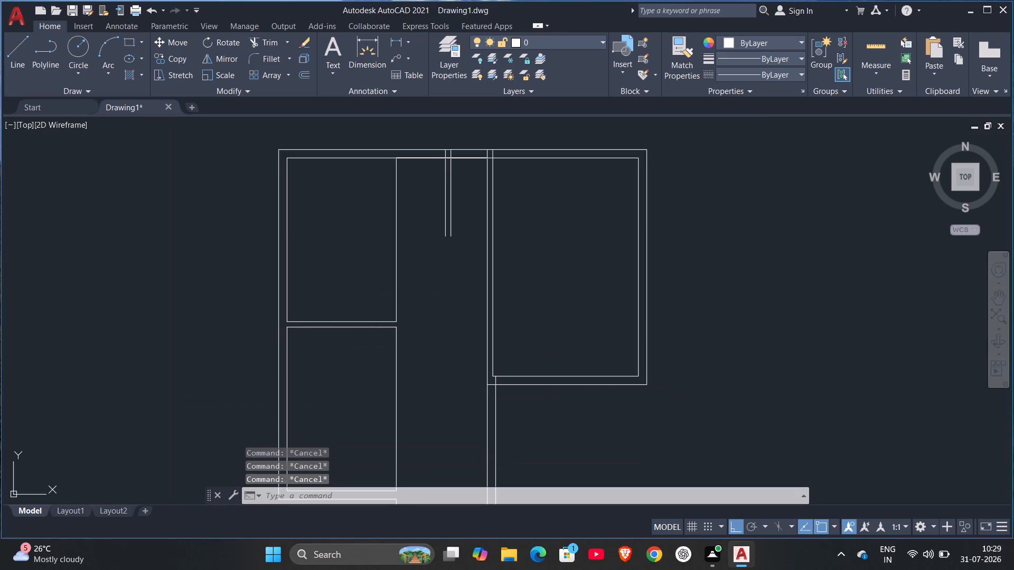
Draw a vertical line about 9.57 m long southward from the lower end of the partition's west line.
key(l)
key(Return)
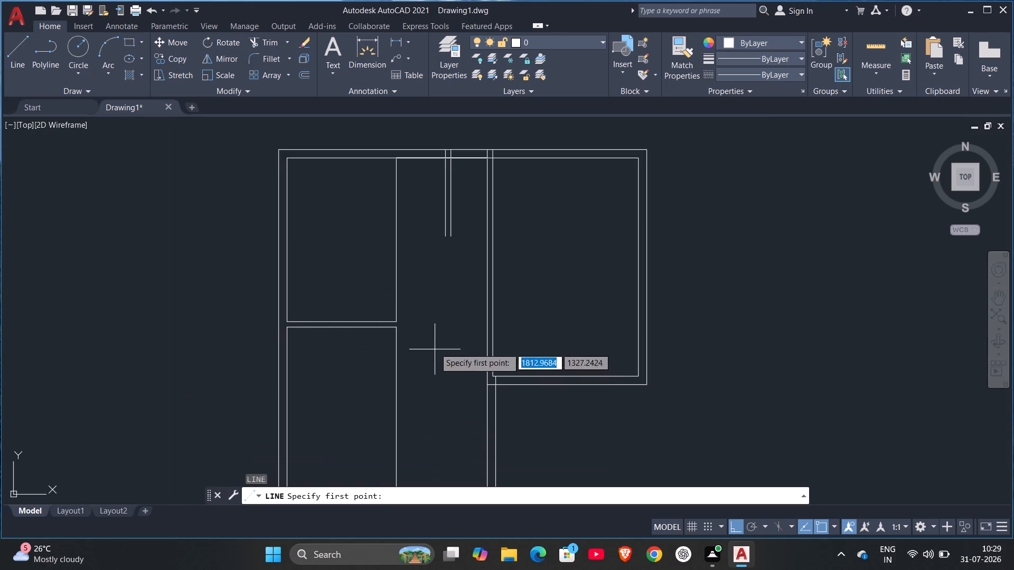
scroll(449, 222, up, 2)
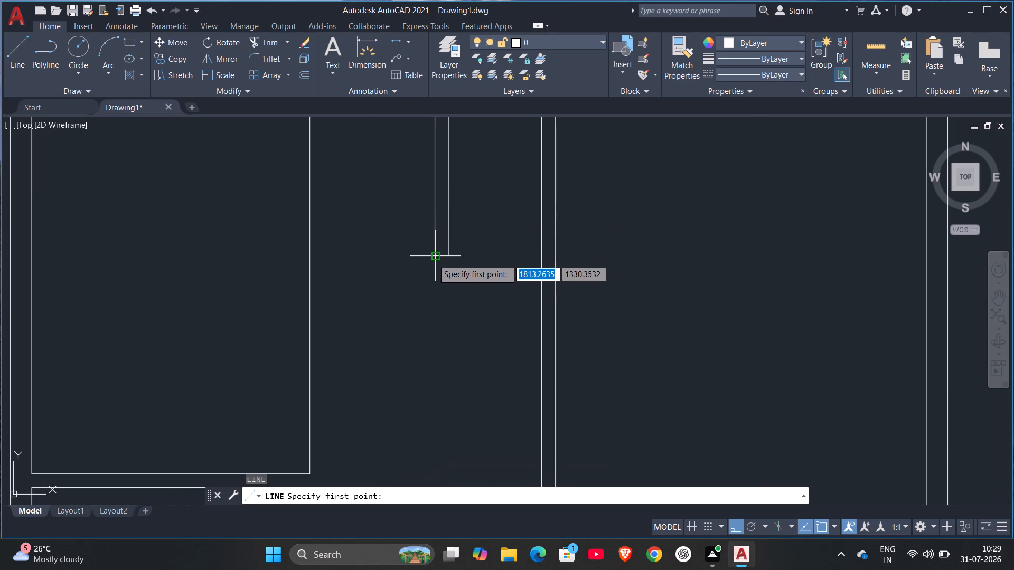
click(434, 258)
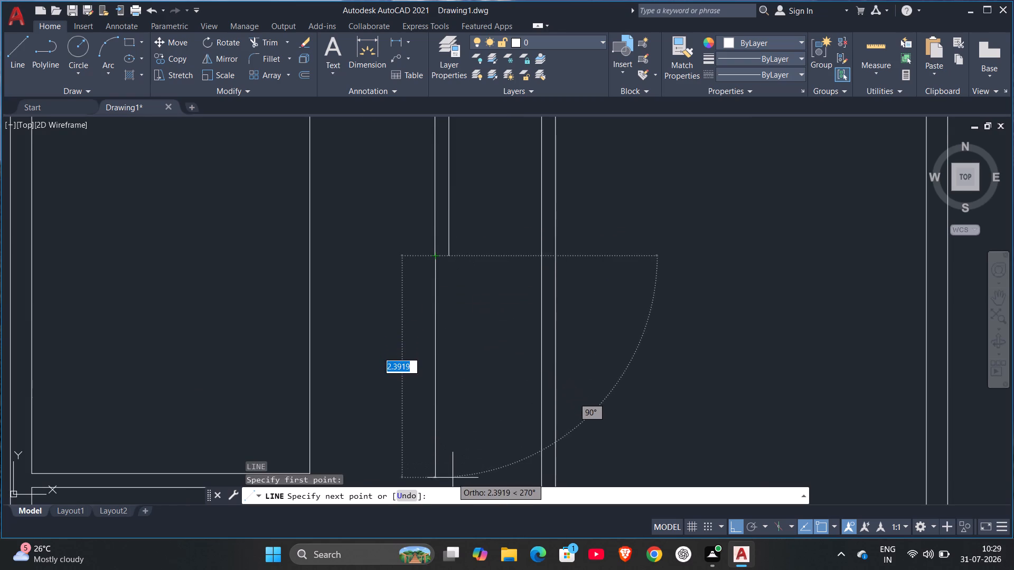
scroll(453, 478, down, 4)
middle_drag(456, 411, 415, 231)
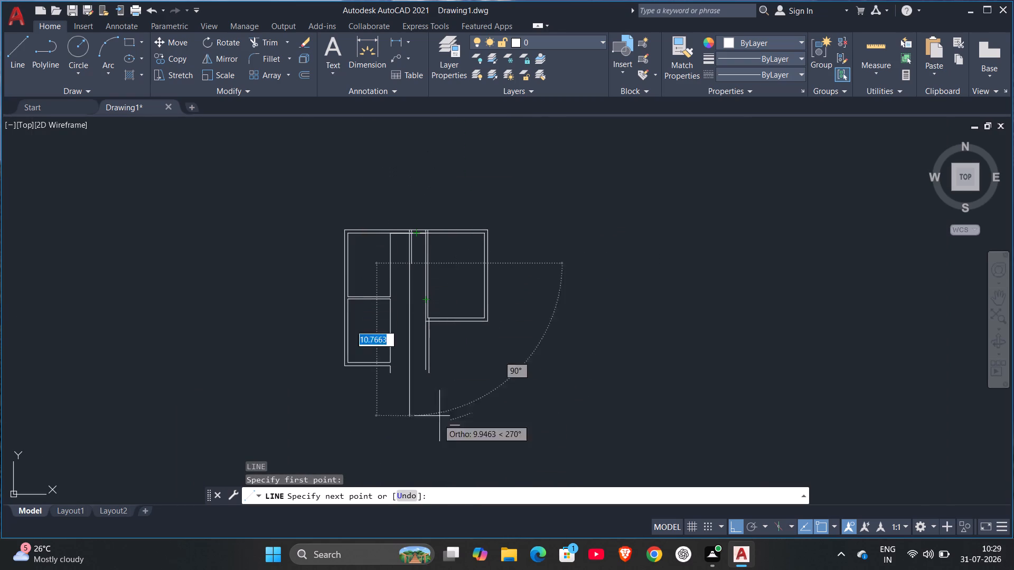
click(409, 399)
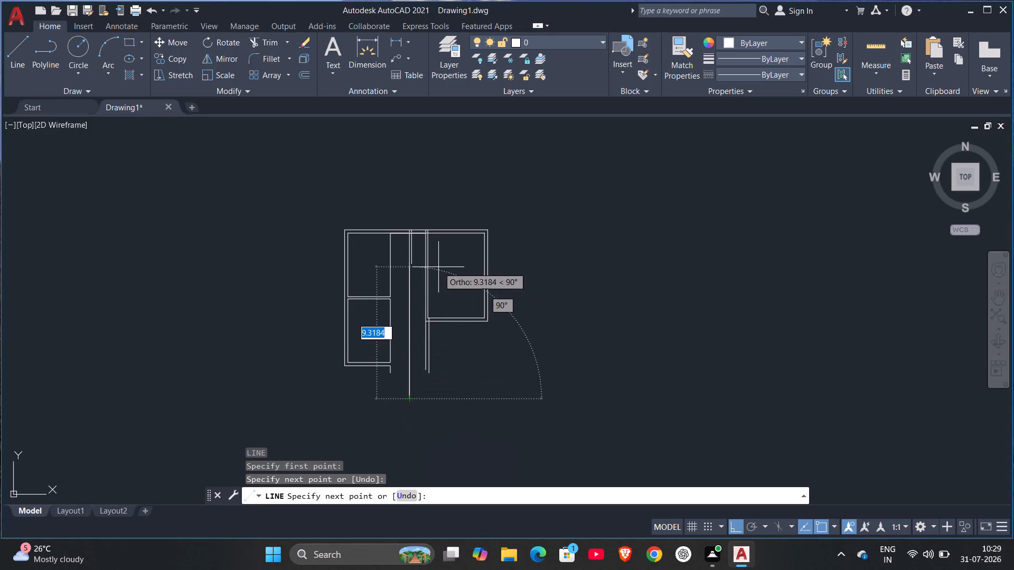
key(Escape)
Draw a matching vertical line southward from the lower end of the partition's east line, ending slightly short of the first.
scroll(406, 254, up, 3)
key(space)
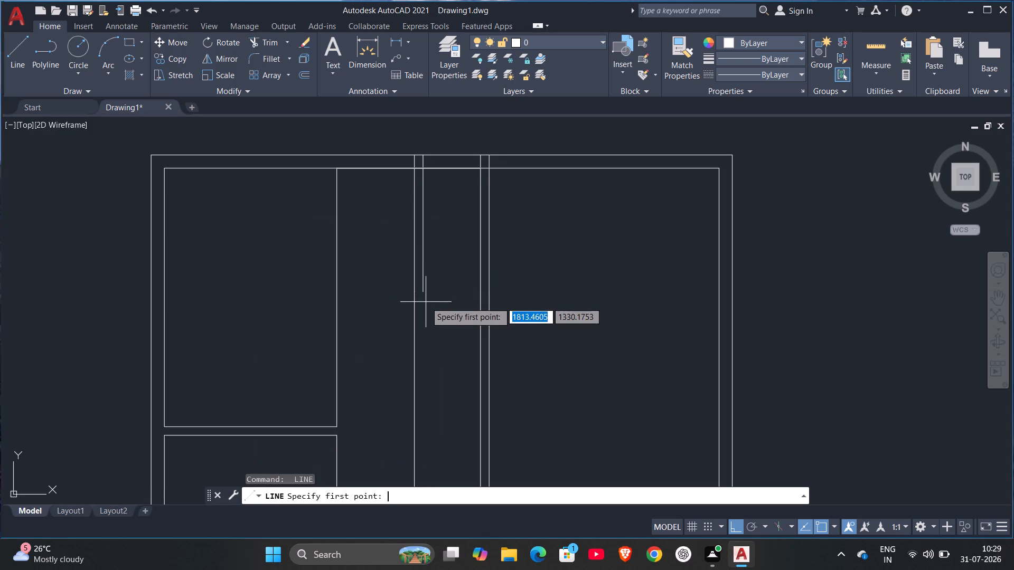
click(421, 293)
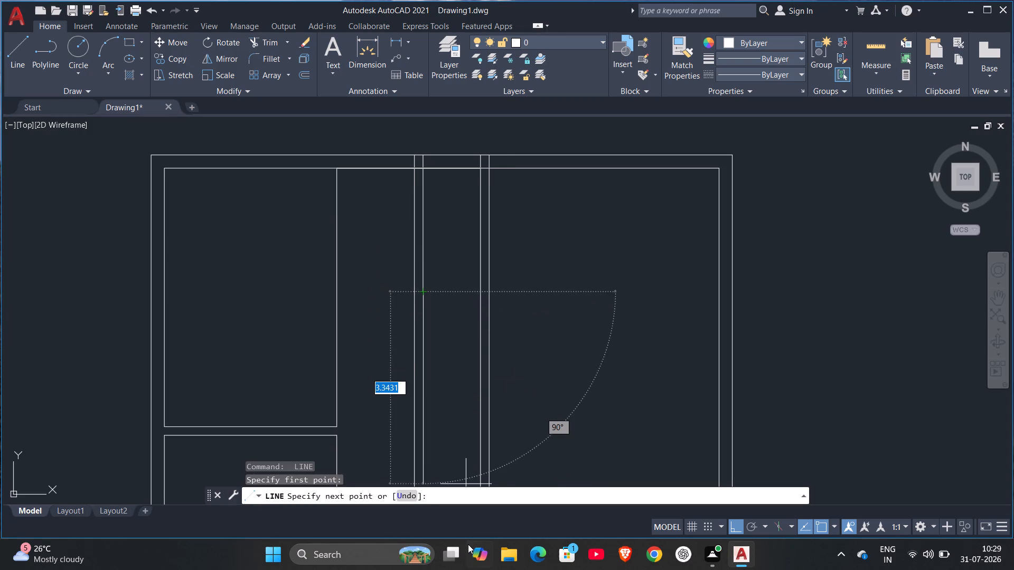
scroll(467, 546, down, 3)
scroll(468, 366, down, 2)
middle_click(420, 292)
middle_drag(420, 293, 420, 295)
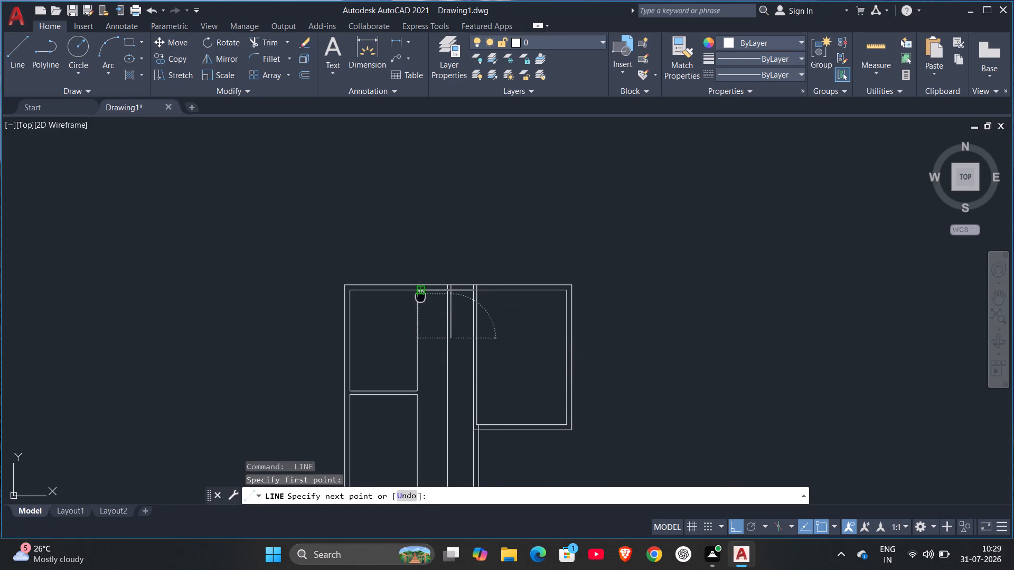
middle_drag(420, 295, 395, 141)
scroll(449, 373, up, 1)
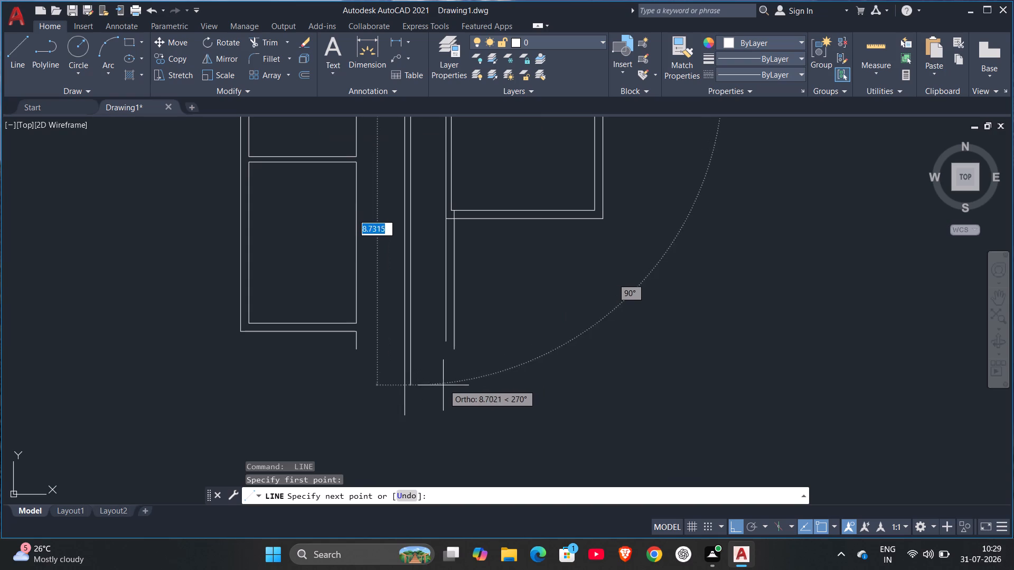
click(430, 409)
scroll(452, 305, up, 1)
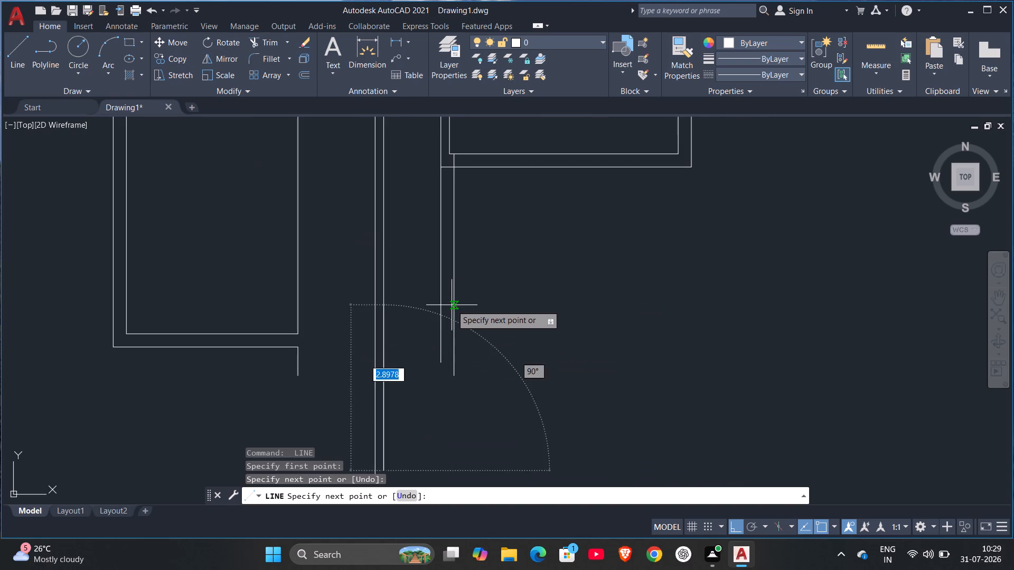
key(Escape)
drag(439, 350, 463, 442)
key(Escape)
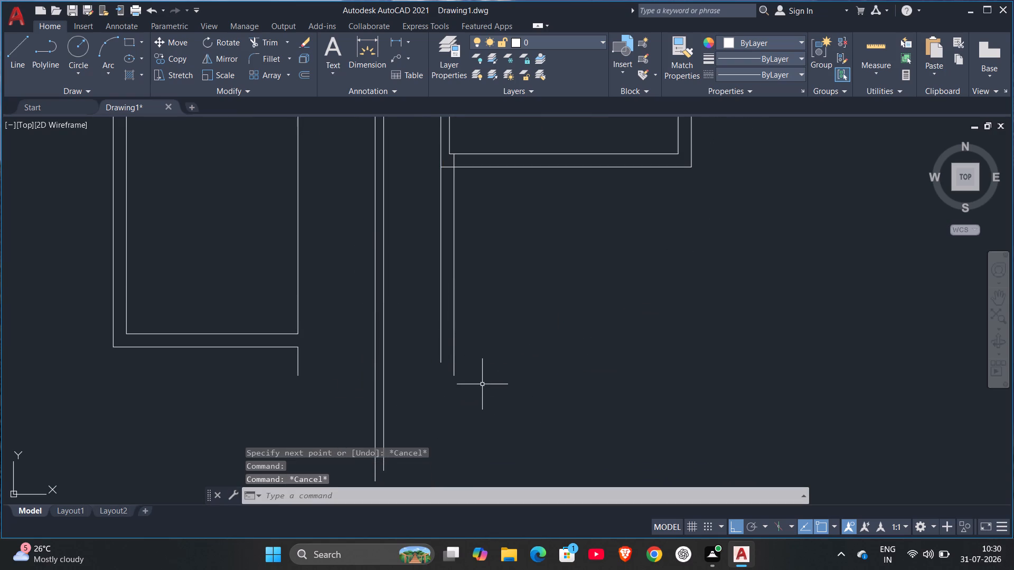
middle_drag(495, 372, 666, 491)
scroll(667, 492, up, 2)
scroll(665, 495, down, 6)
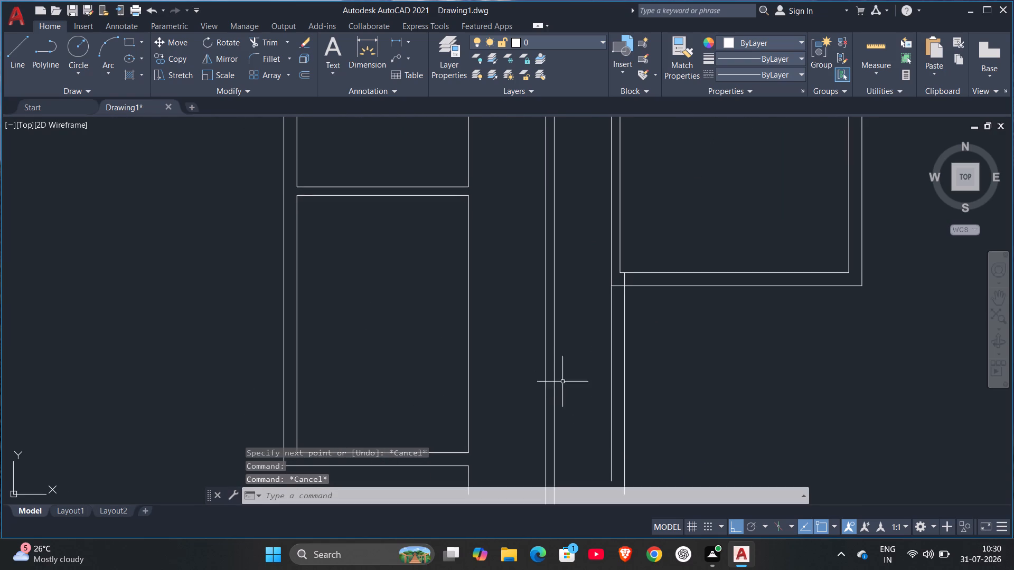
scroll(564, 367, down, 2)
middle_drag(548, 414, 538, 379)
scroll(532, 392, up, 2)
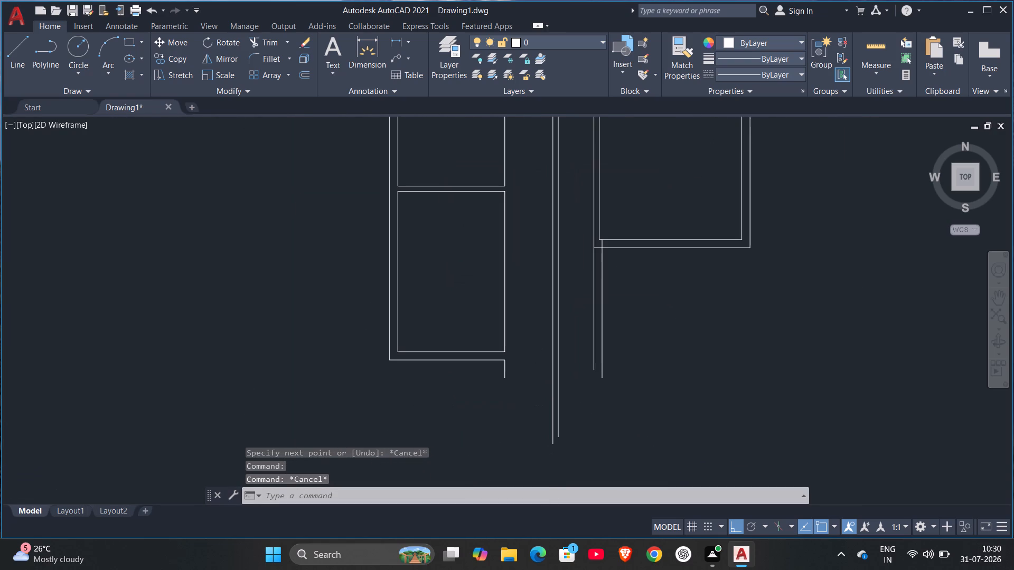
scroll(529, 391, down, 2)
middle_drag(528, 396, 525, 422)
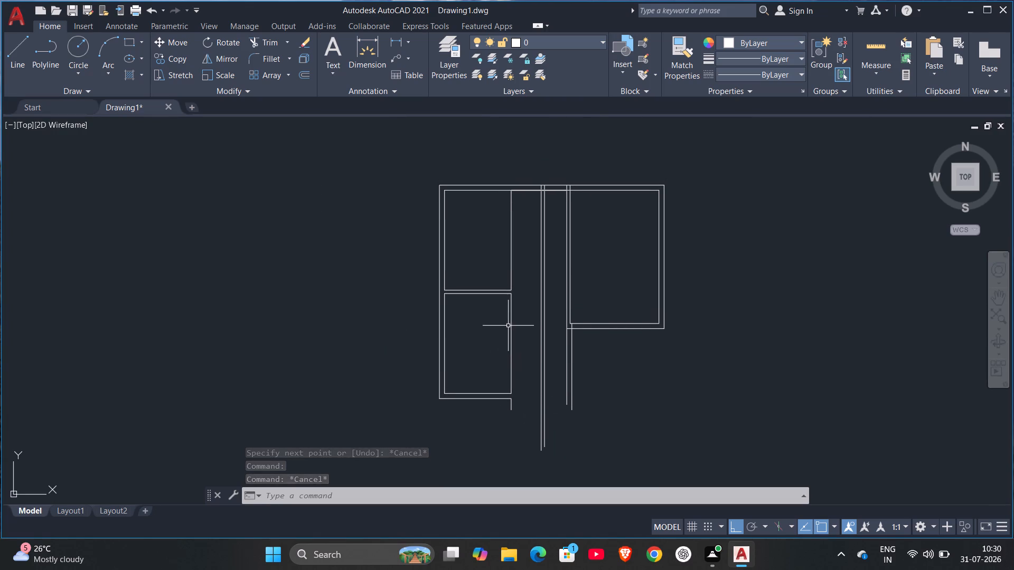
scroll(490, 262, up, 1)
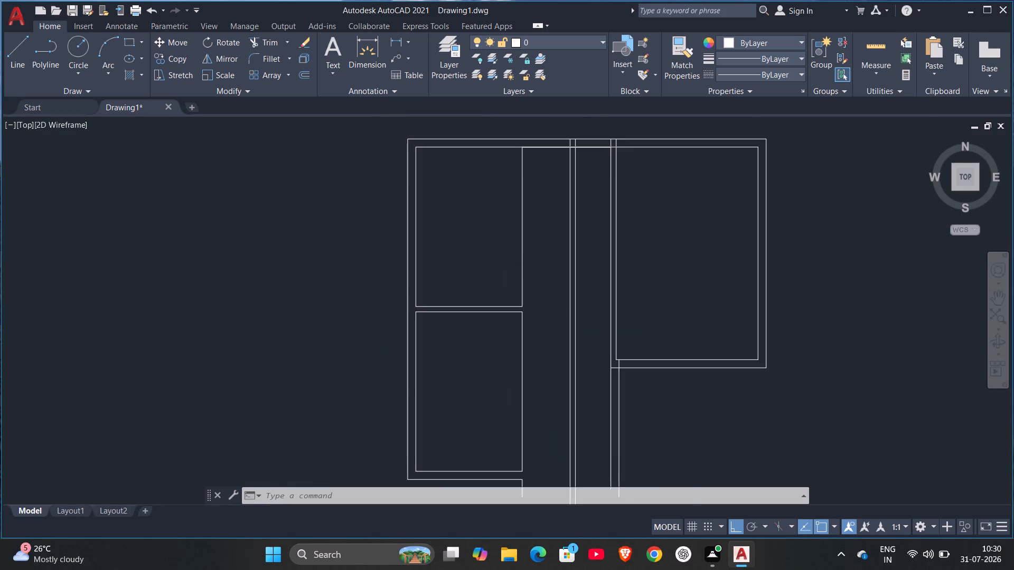
Offset the east wall lines of the two west rooms 0.15 m eastward to form the outer wall faces.
scroll(493, 262, up, 1)
scroll(496, 274, down, 1)
key(Escape)
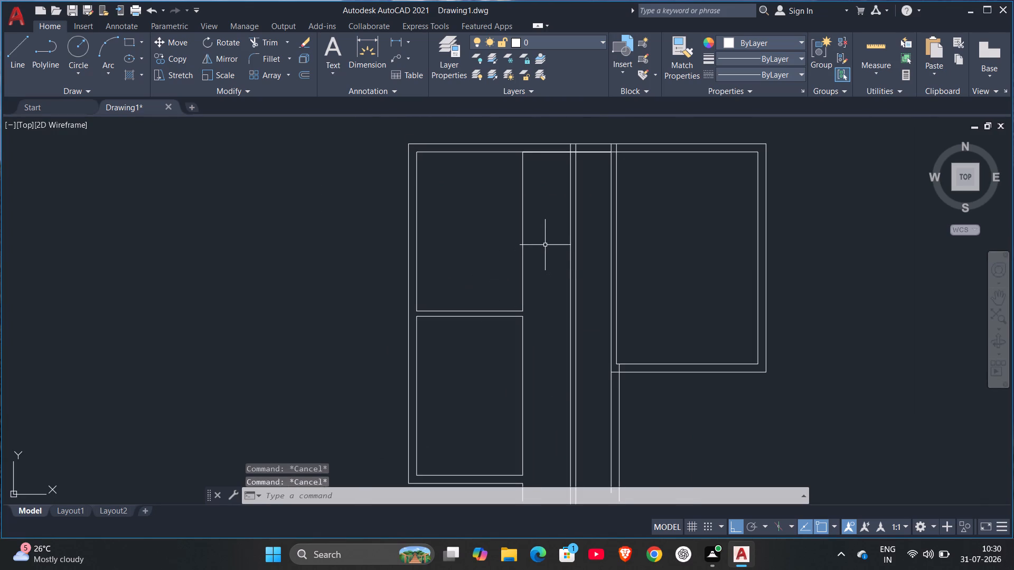
key(o)
key(Return)
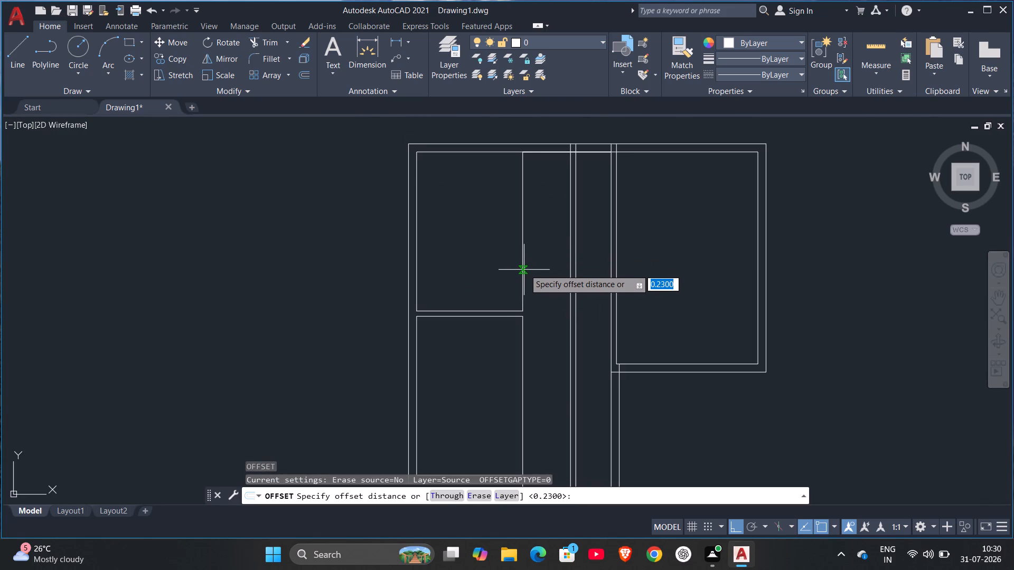
key(period)
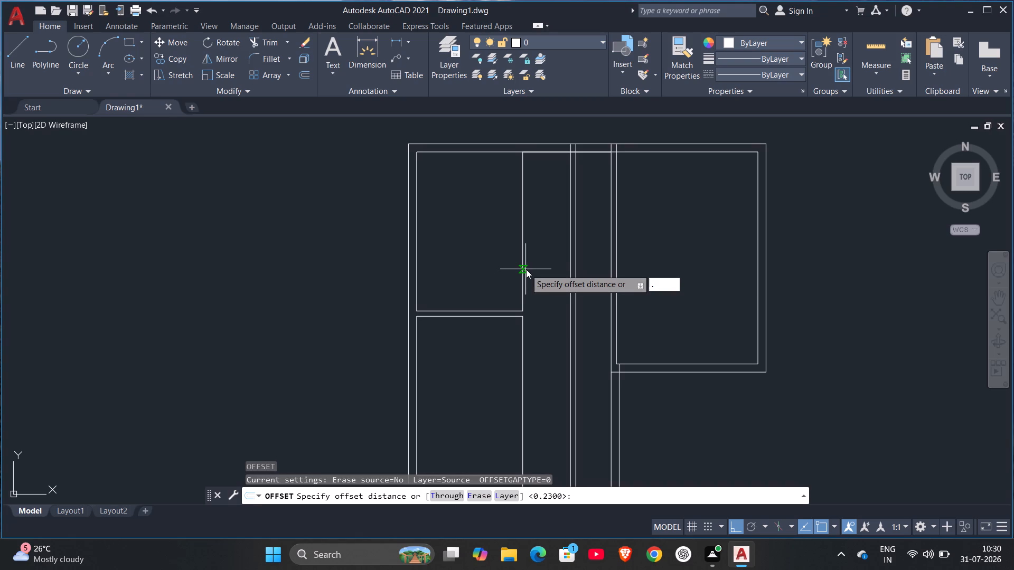
text(15)
key(Return)
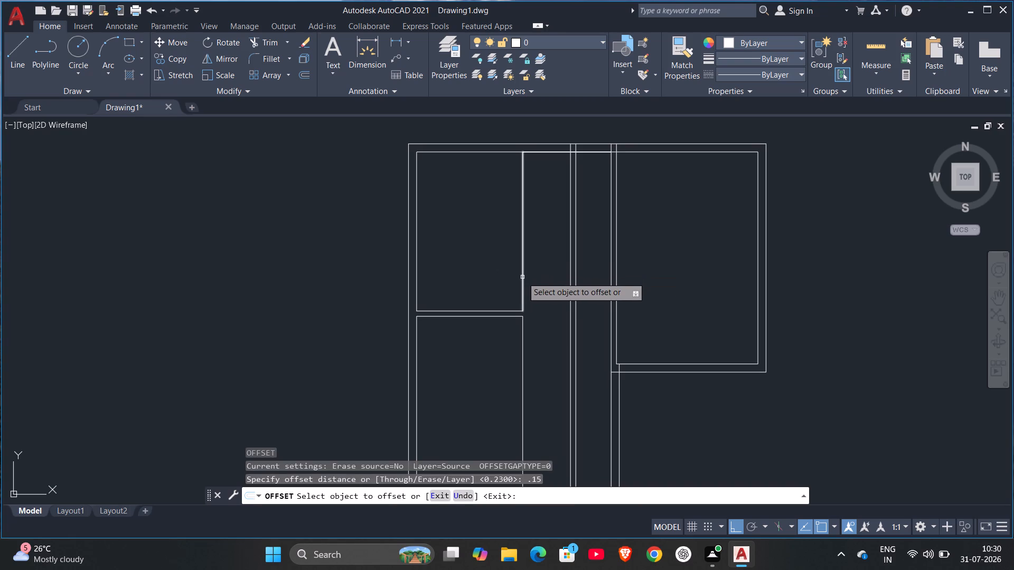
click(522, 278)
drag(538, 273, 539, 281)
click(522, 362)
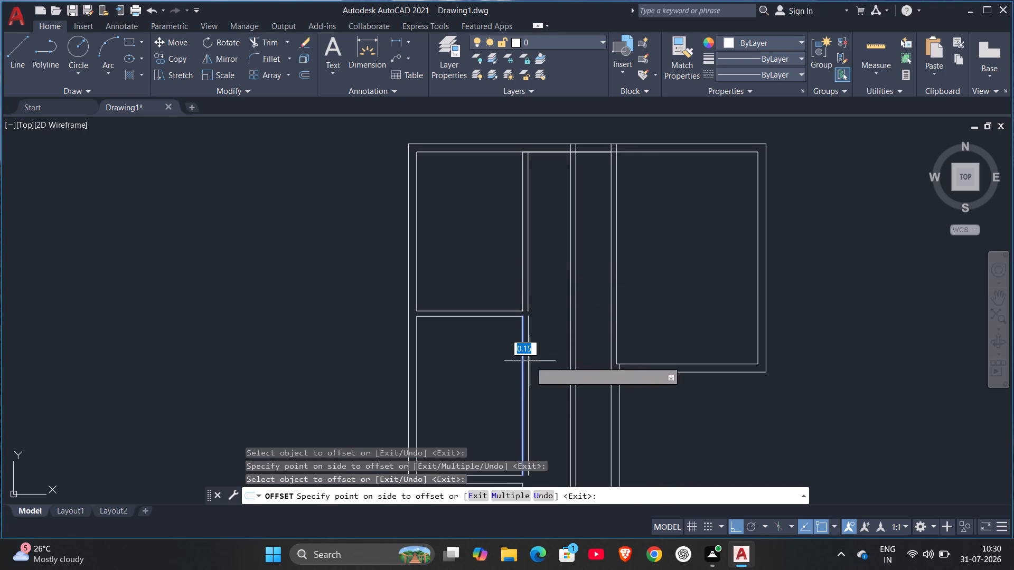
click(539, 361)
middle_drag(547, 399, 527, 336)
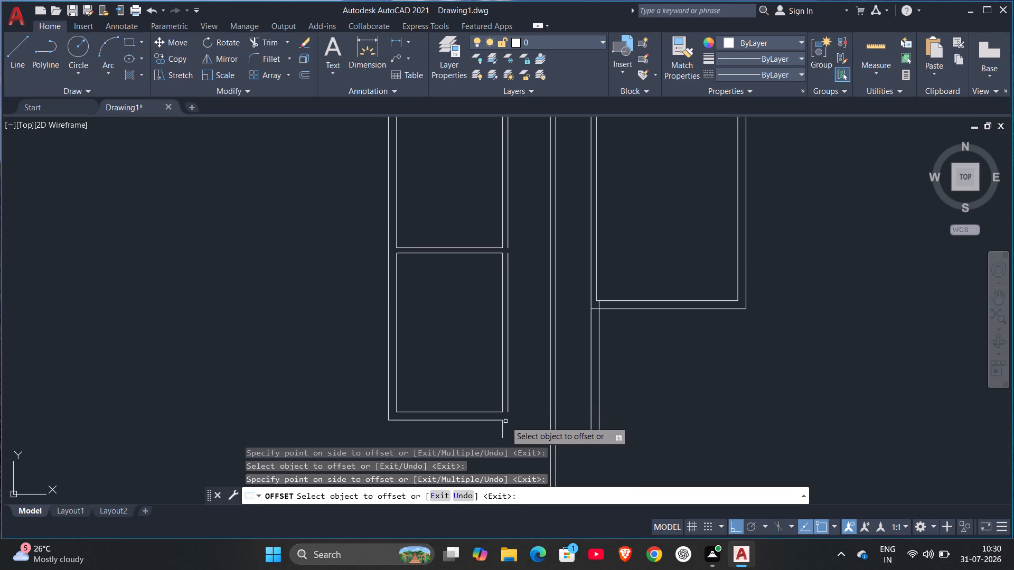
scroll(501, 423, up, 1)
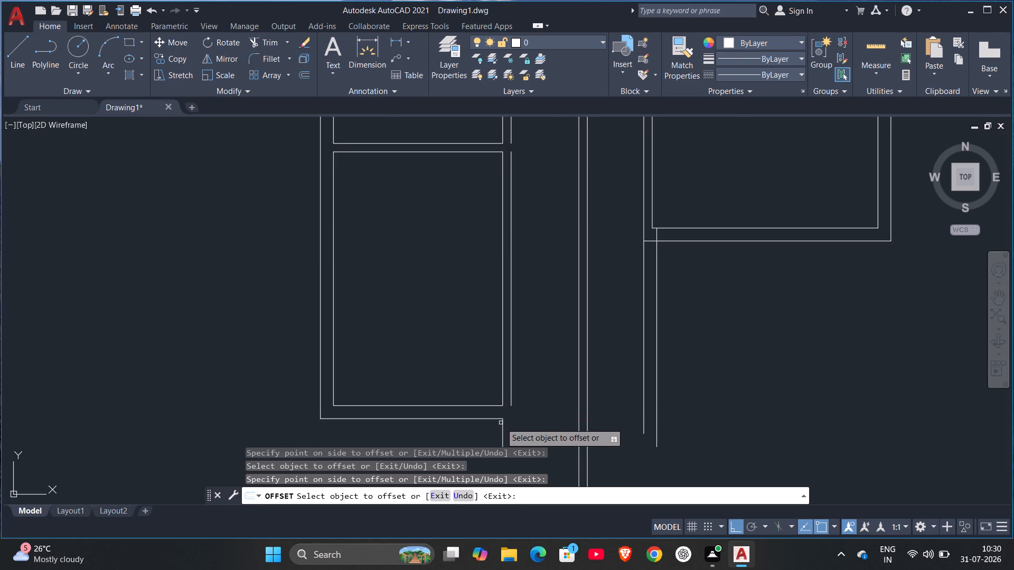
key(grave)
key(Escape)
key(Escape)
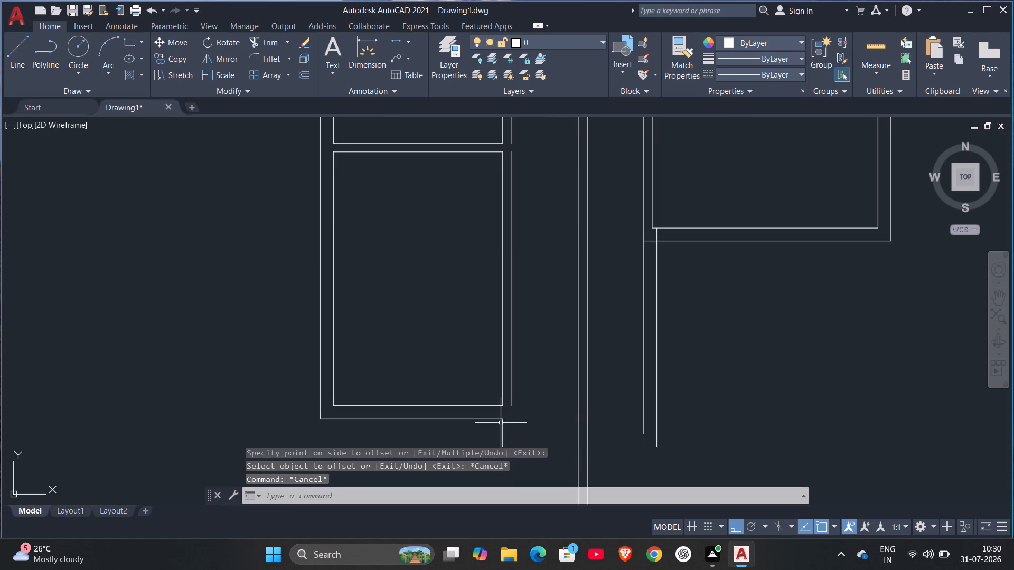
Fillet the southwest room's new east wall line with its outer south wall line at radius 0 to close the corner.
key(f)
key(Return)
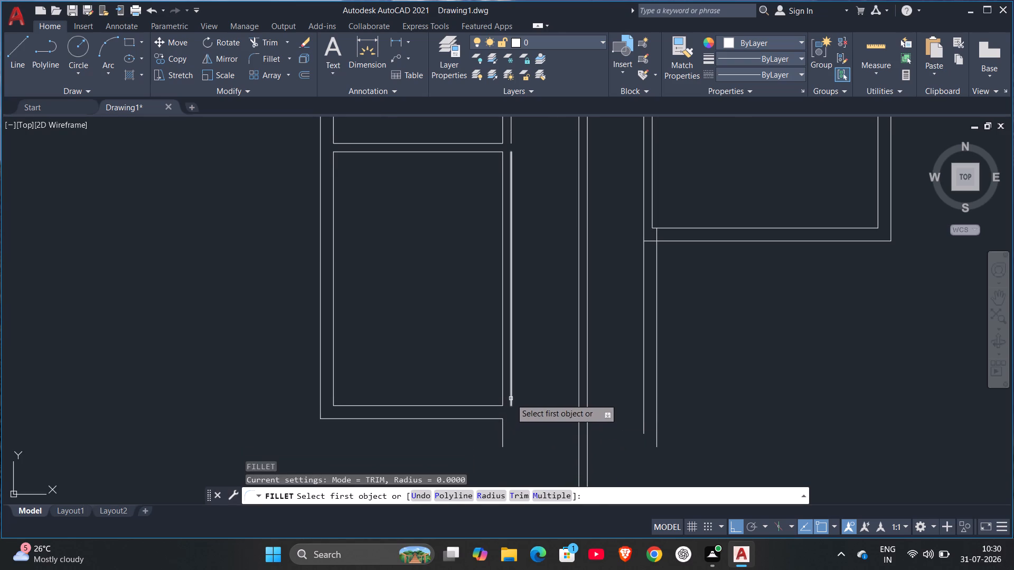
click(511, 398)
click(496, 419)
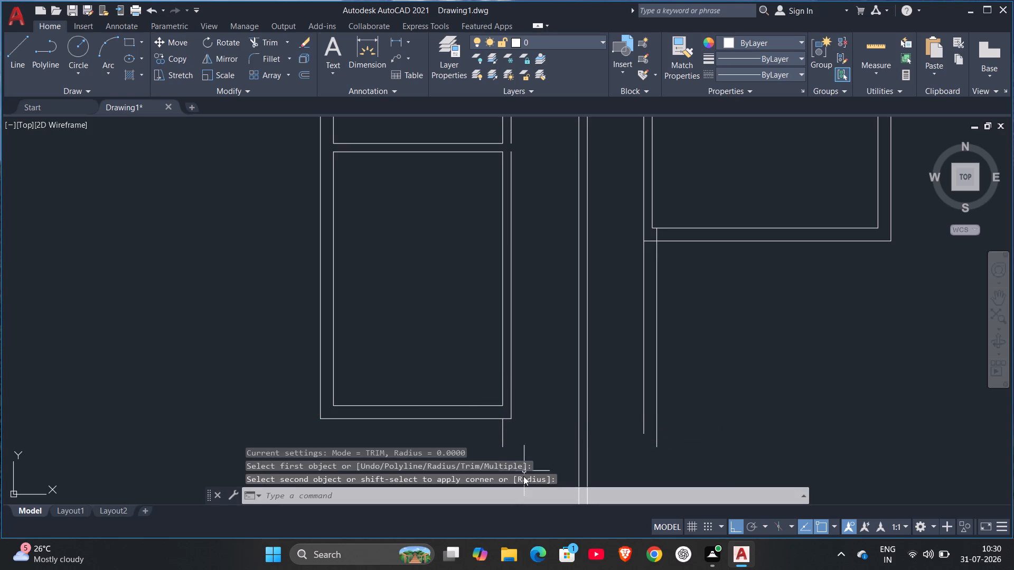
key(Escape)
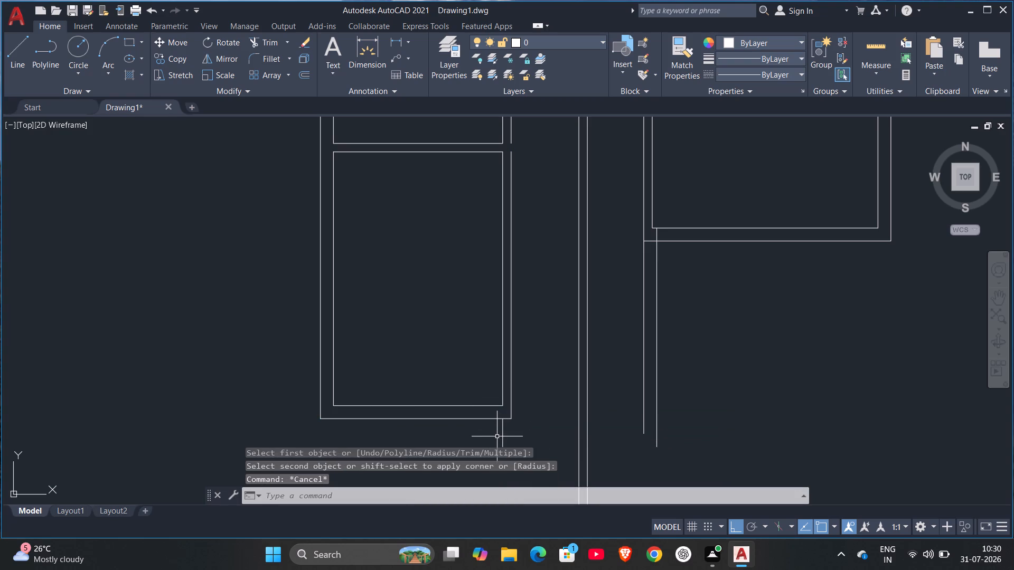
Trim off the short vertical stub projecting south of the southwest room's outer south wall.
text(TR)
key(Return)
drag(499, 431, 500, 431)
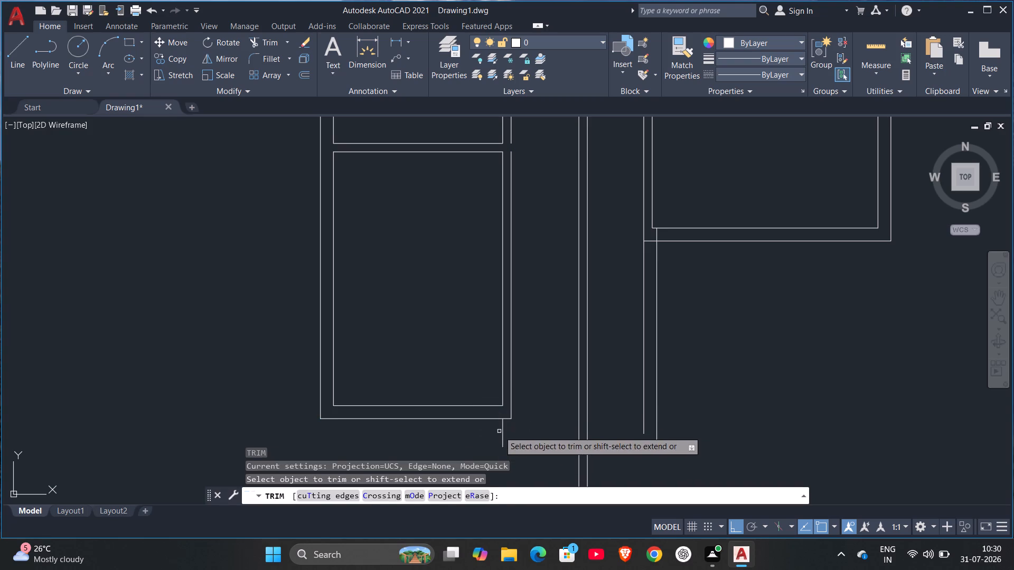
drag(500, 431, 518, 437)
key(Escape)
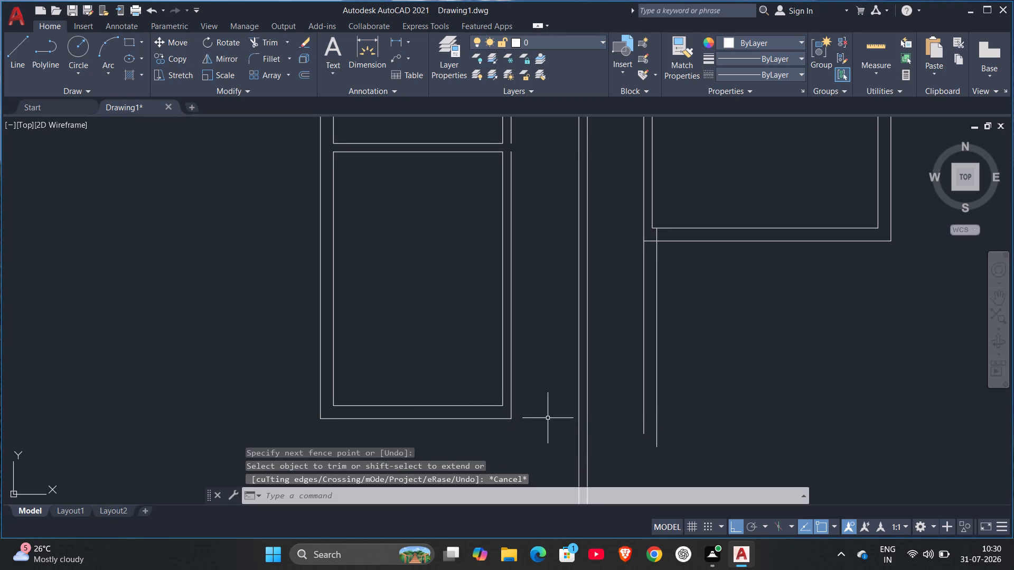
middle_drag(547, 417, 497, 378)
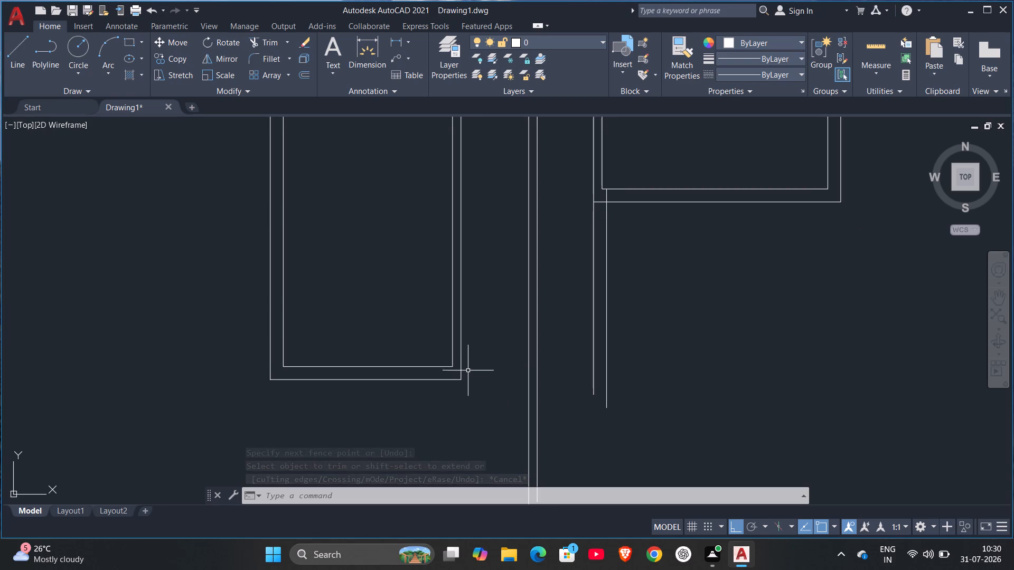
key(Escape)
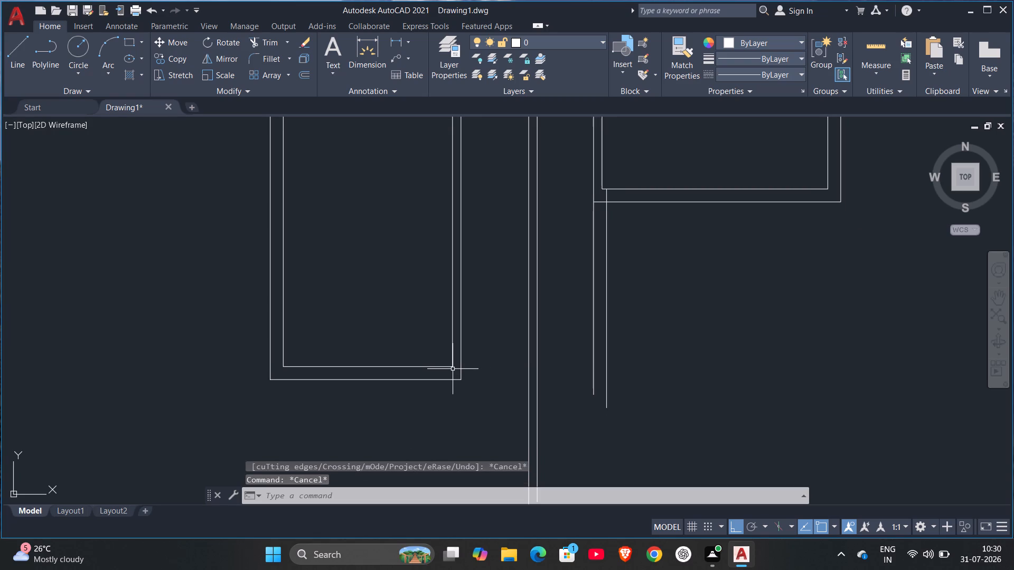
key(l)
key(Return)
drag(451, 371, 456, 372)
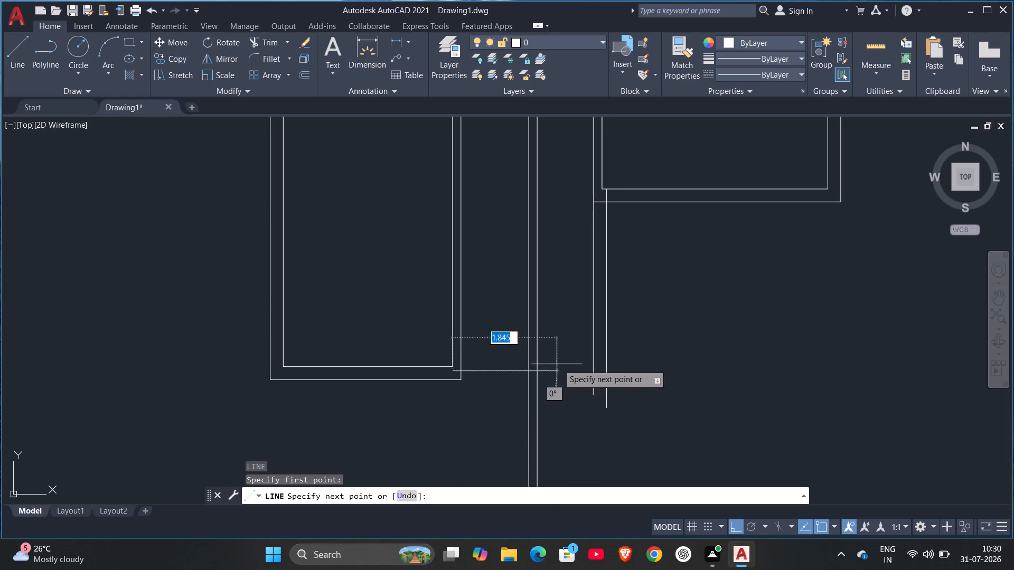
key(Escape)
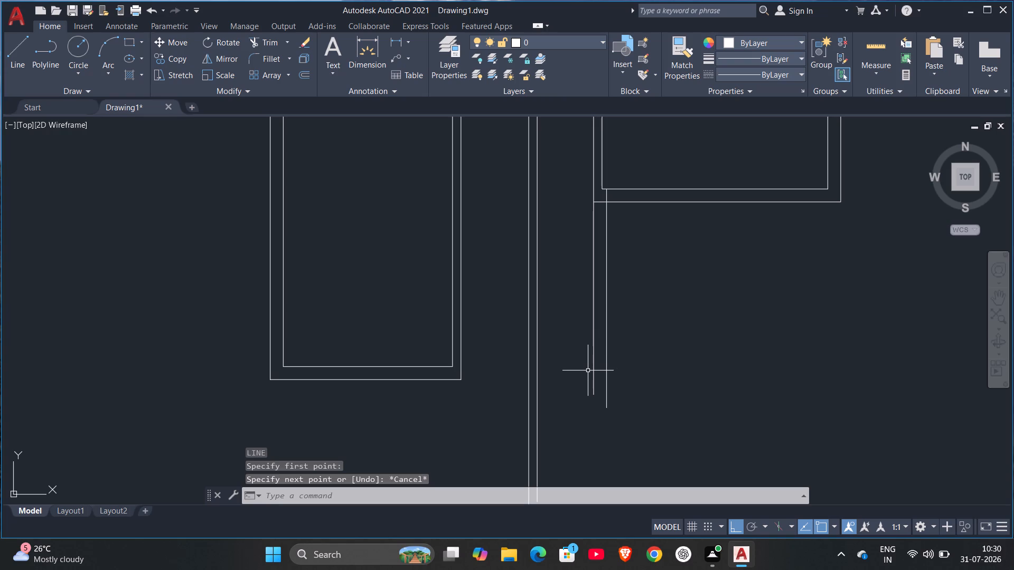
Draw a horizontal line from the southwest room's inner southeast corner across the central bay to the bay's east wall line.
key(l)
key(Return)
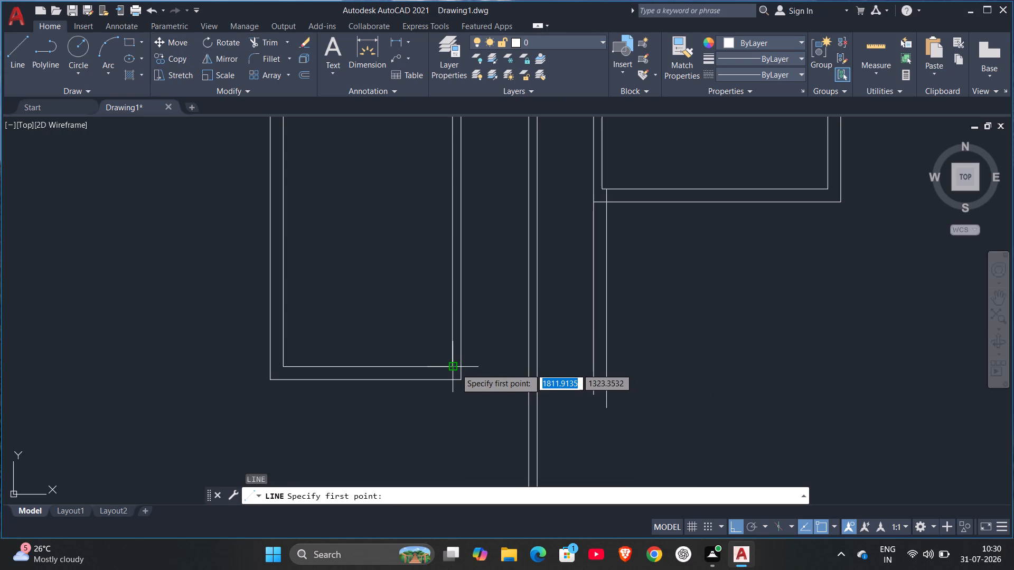
click(455, 367)
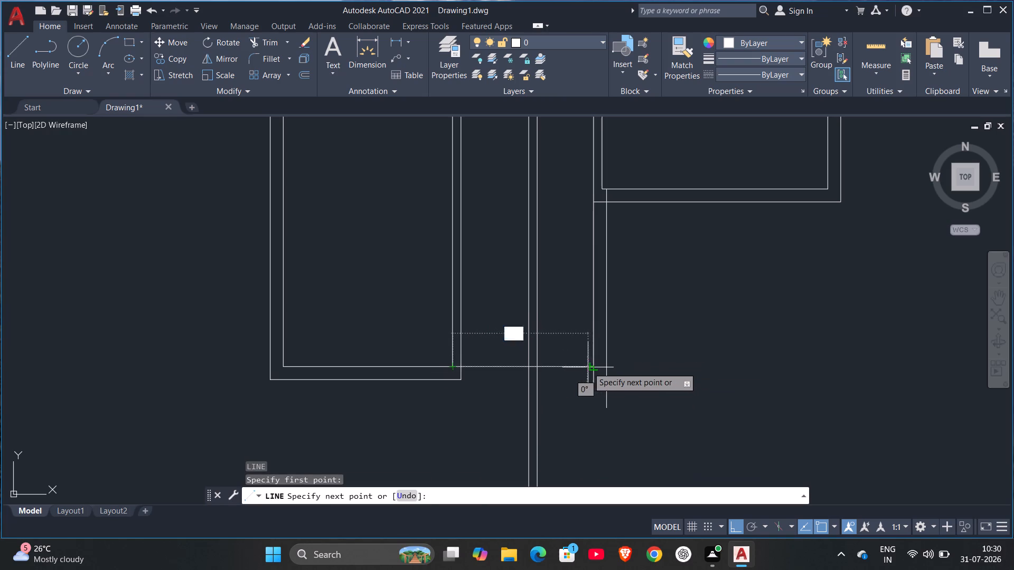
click(592, 367)
key(Escape)
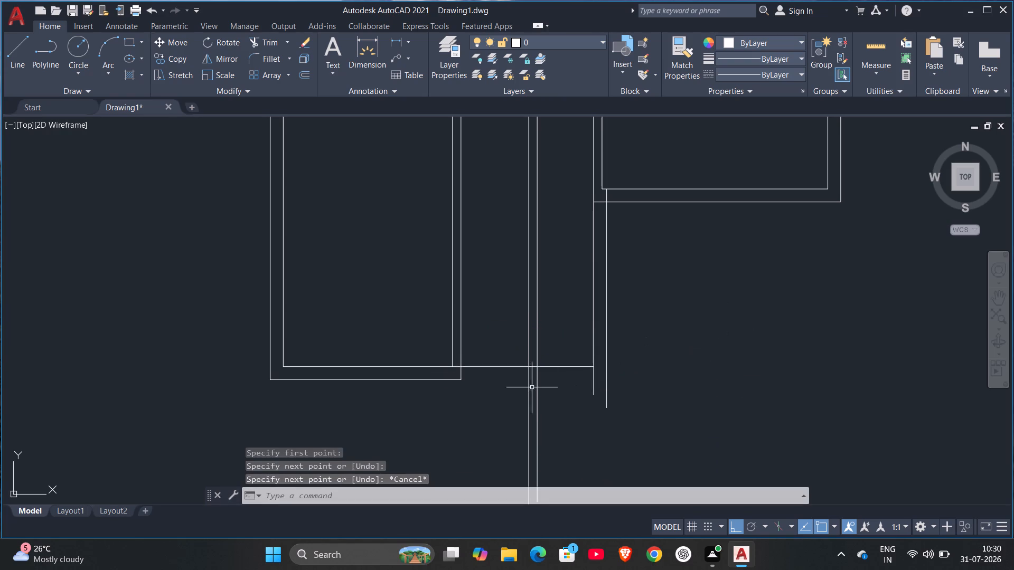
Offset the new horizontal line across the central bay 1 m southward.
scroll(522, 381, up, 1)
key(Escape)
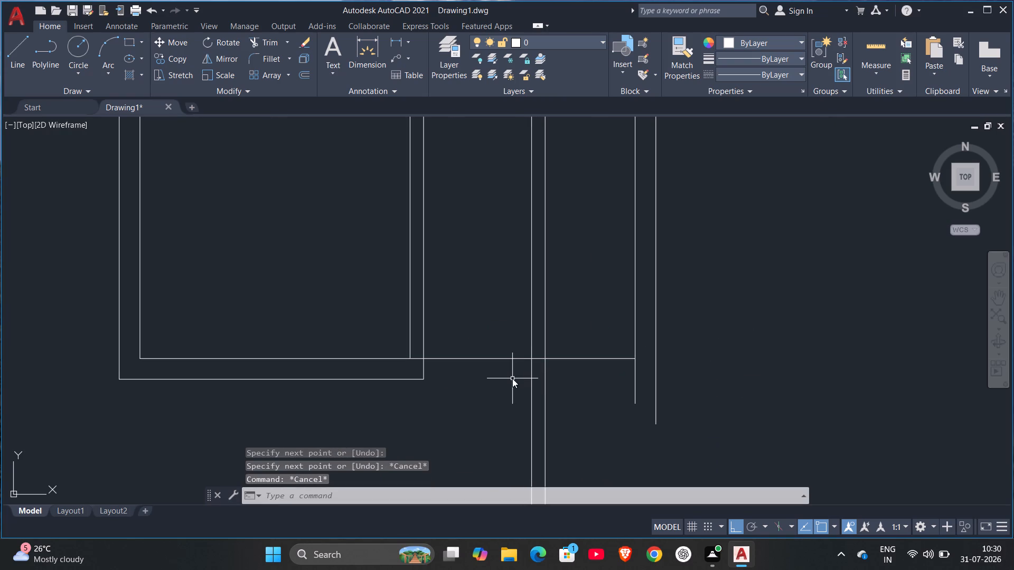
key(o)
key(Return)
key(1)
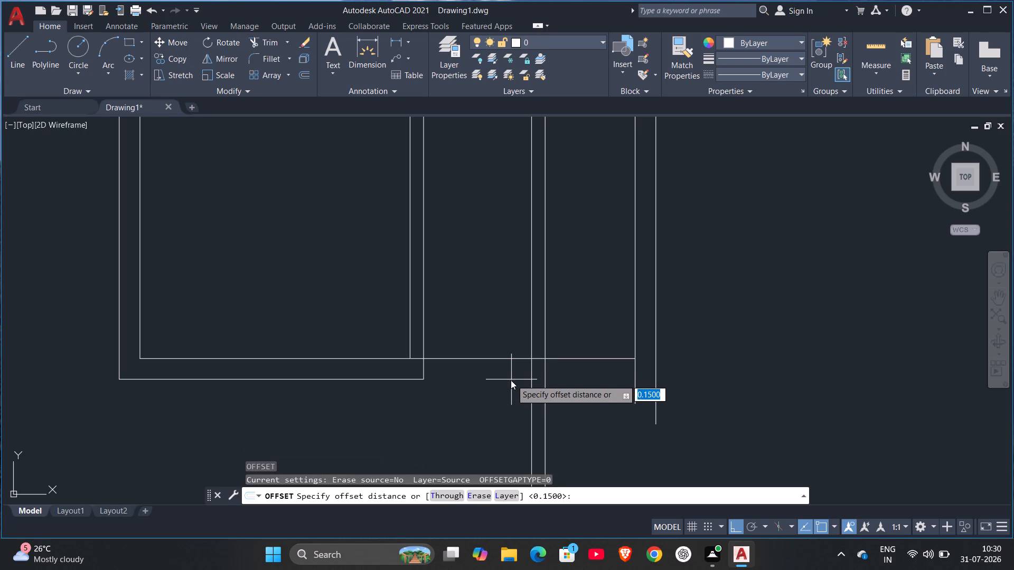
key(Return)
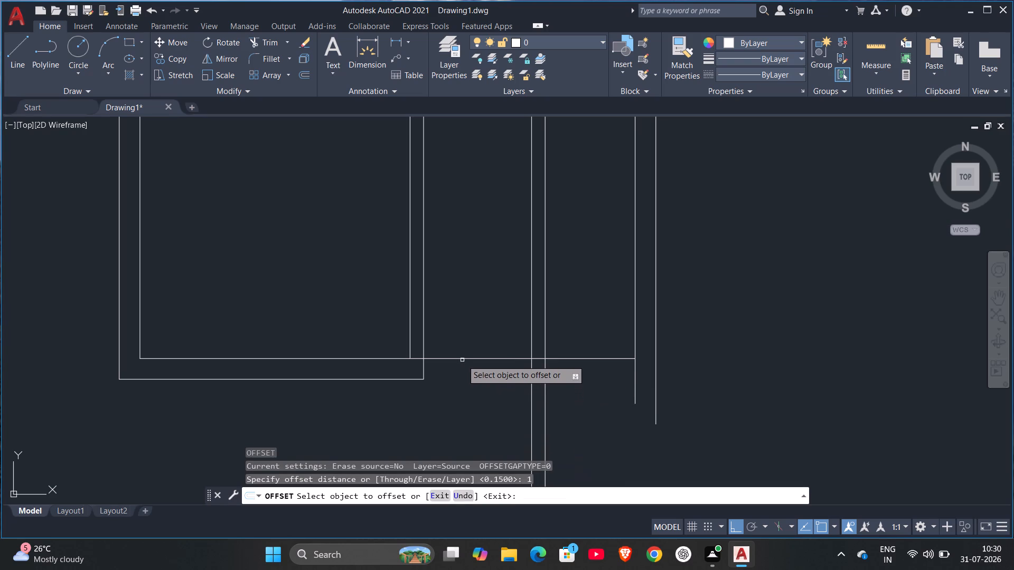
click(462, 358)
click(472, 449)
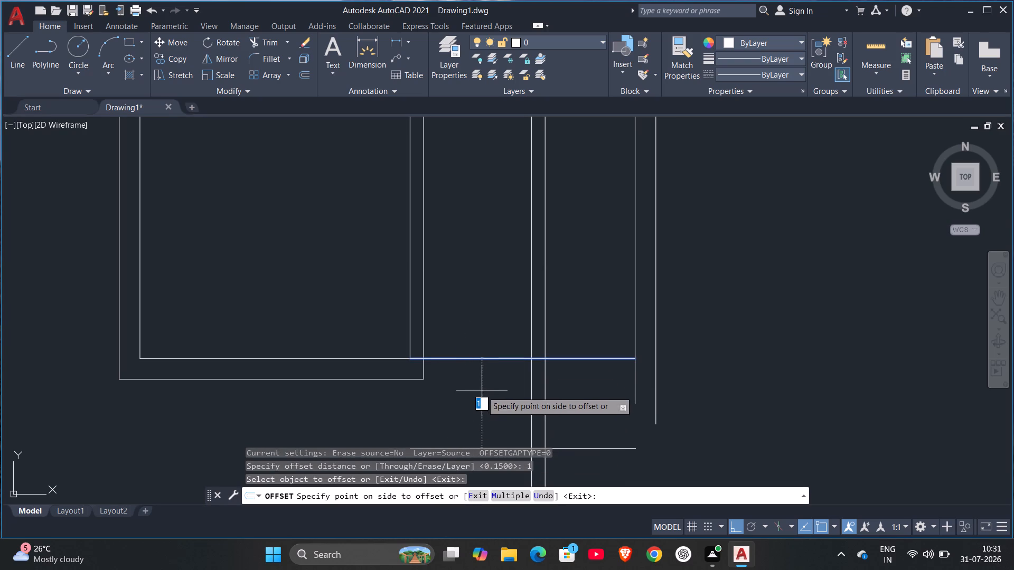
middle_drag(483, 454, 485, 363)
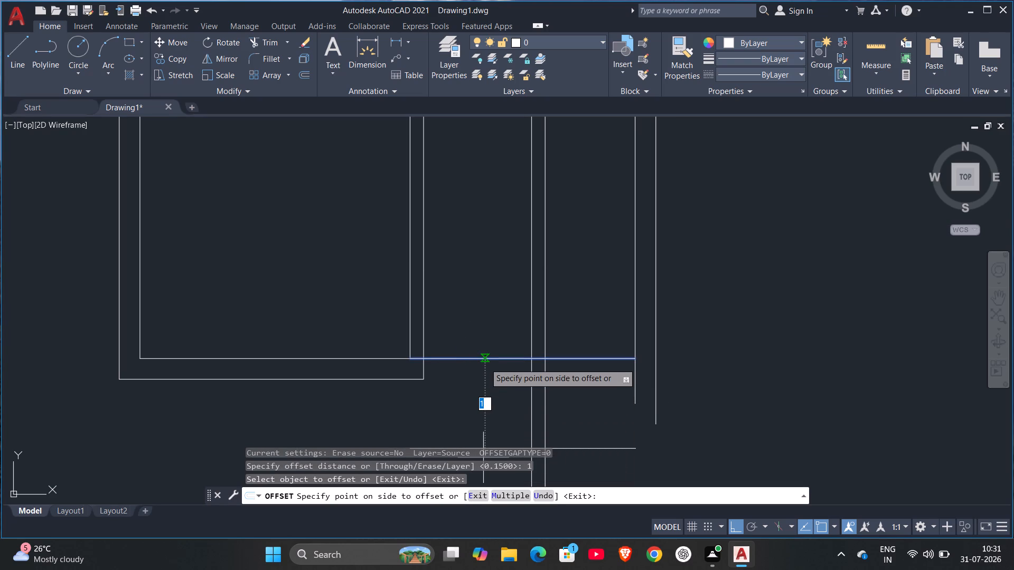
middle_drag(485, 363, 485, 368)
click(478, 428)
key(Escape)
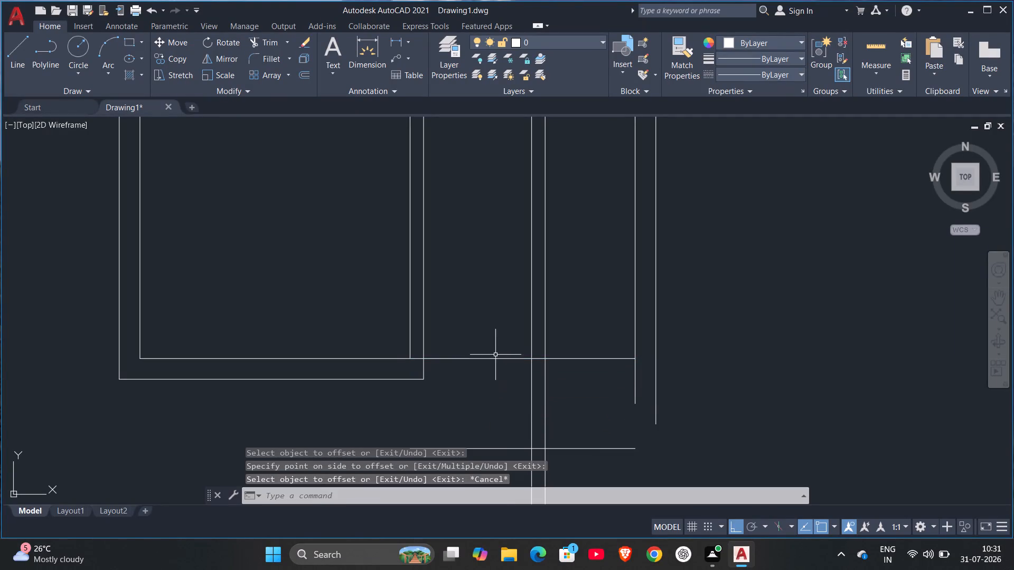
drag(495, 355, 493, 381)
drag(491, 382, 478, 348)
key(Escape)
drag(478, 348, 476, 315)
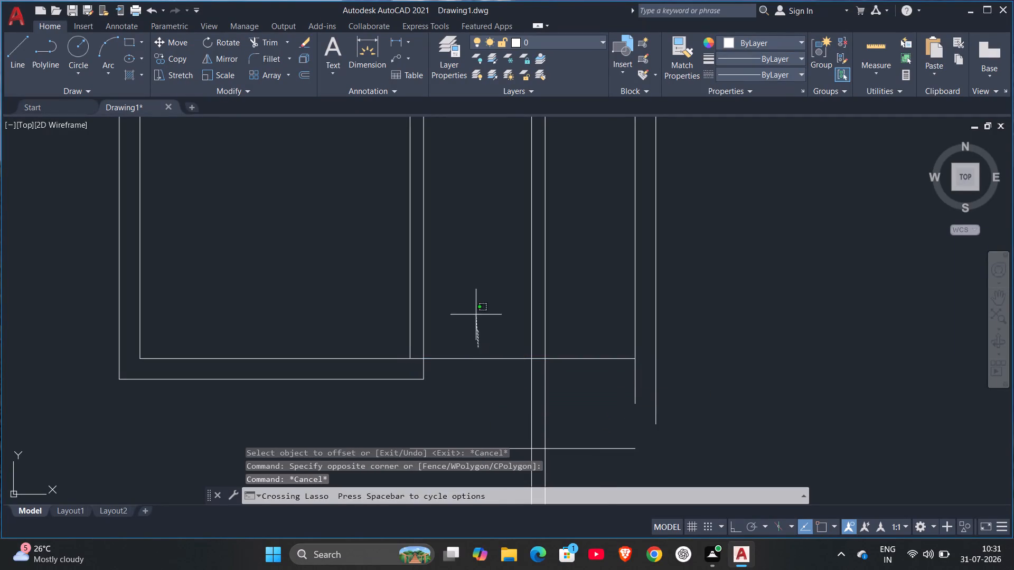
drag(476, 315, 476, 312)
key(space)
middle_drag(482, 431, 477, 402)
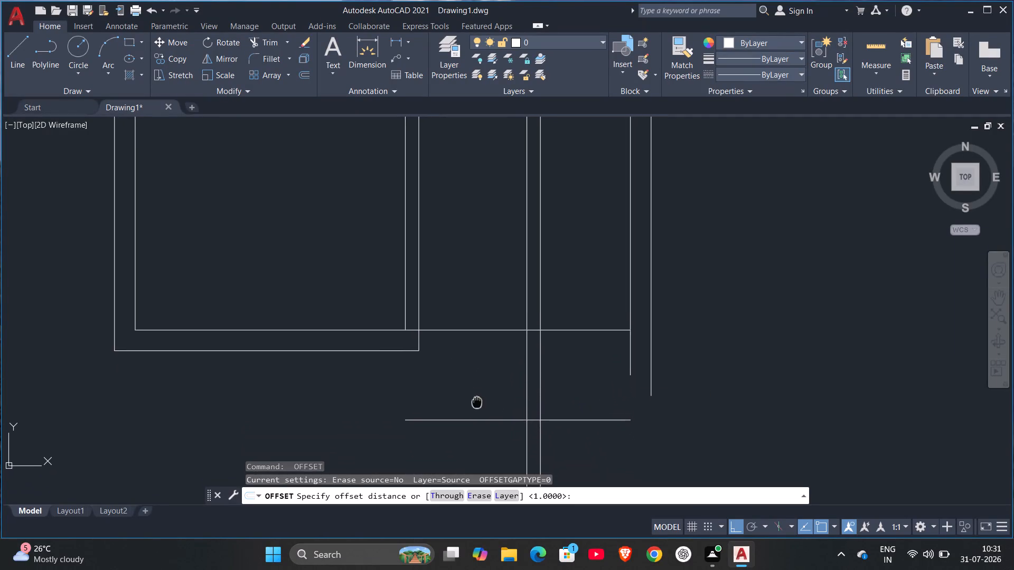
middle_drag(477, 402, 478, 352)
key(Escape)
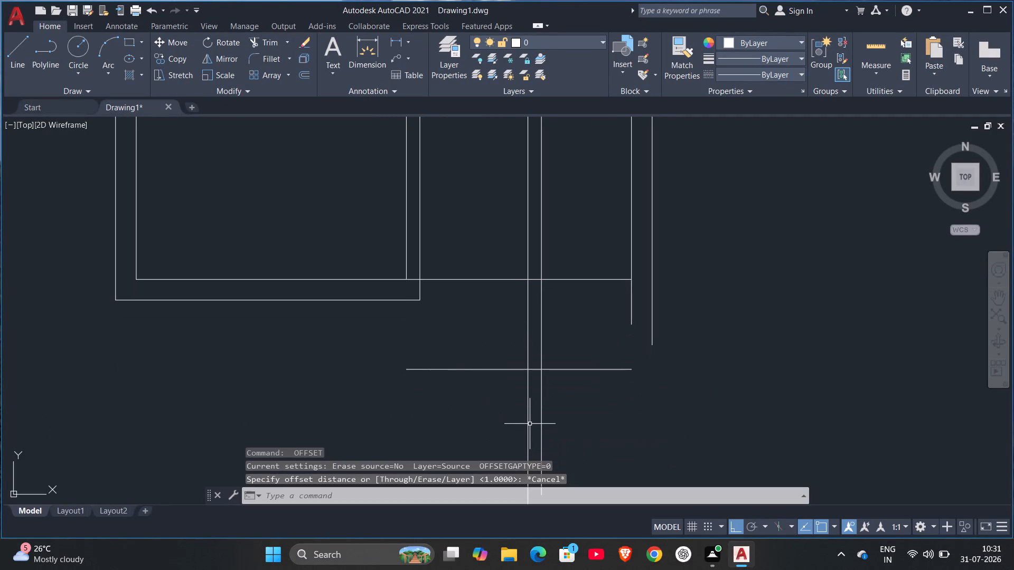
Offset the southern horizontal line of the central bay 0.23 m further south to give the wall its thickness.
key(o)
key(Return)
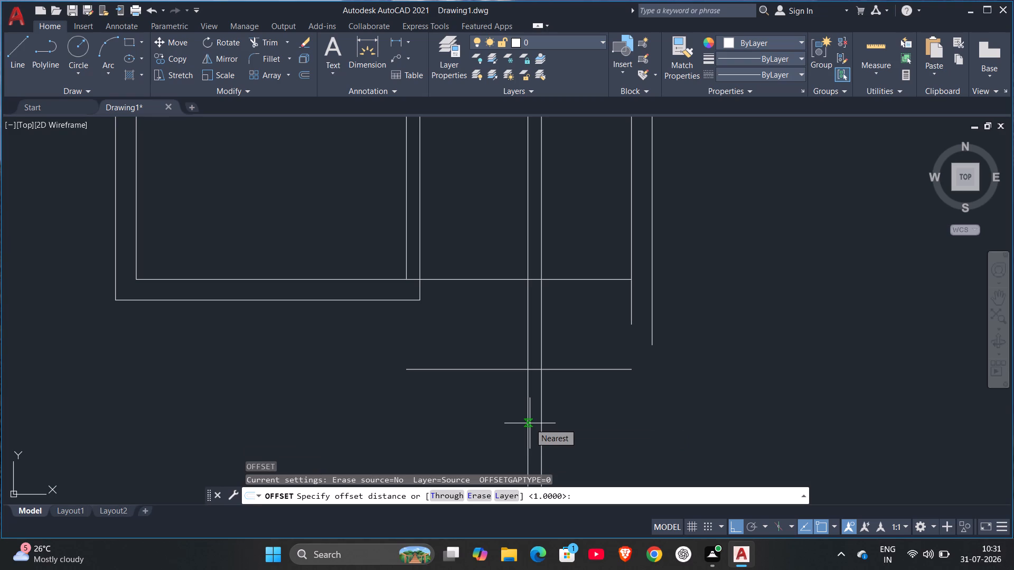
text(.23)
key(Return)
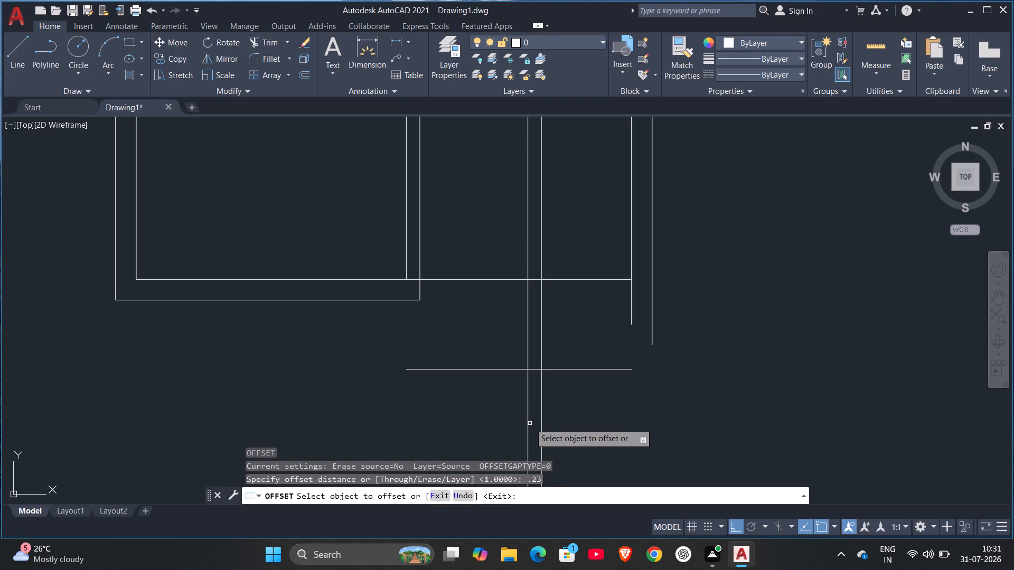
click(494, 368)
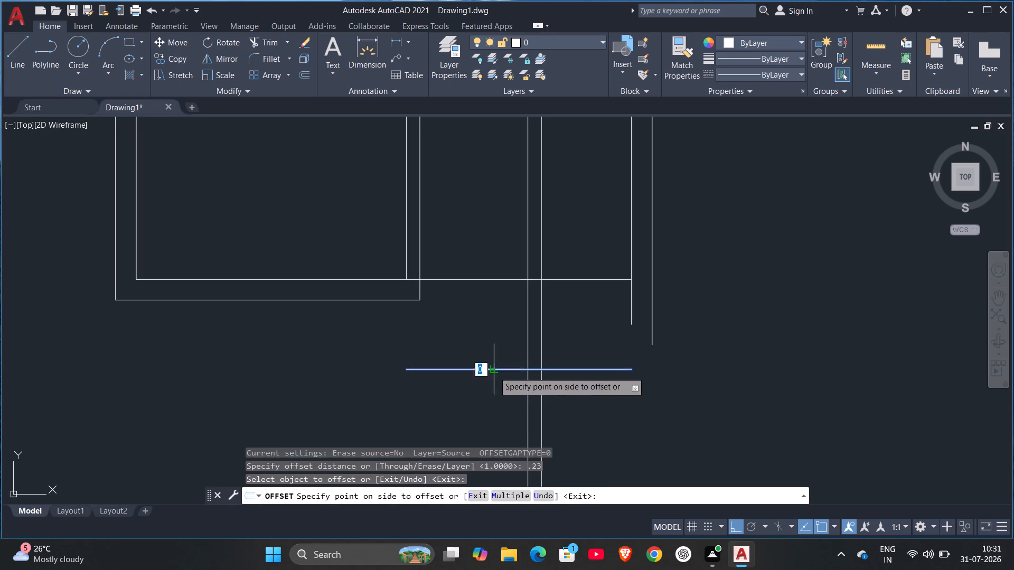
click(493, 396)
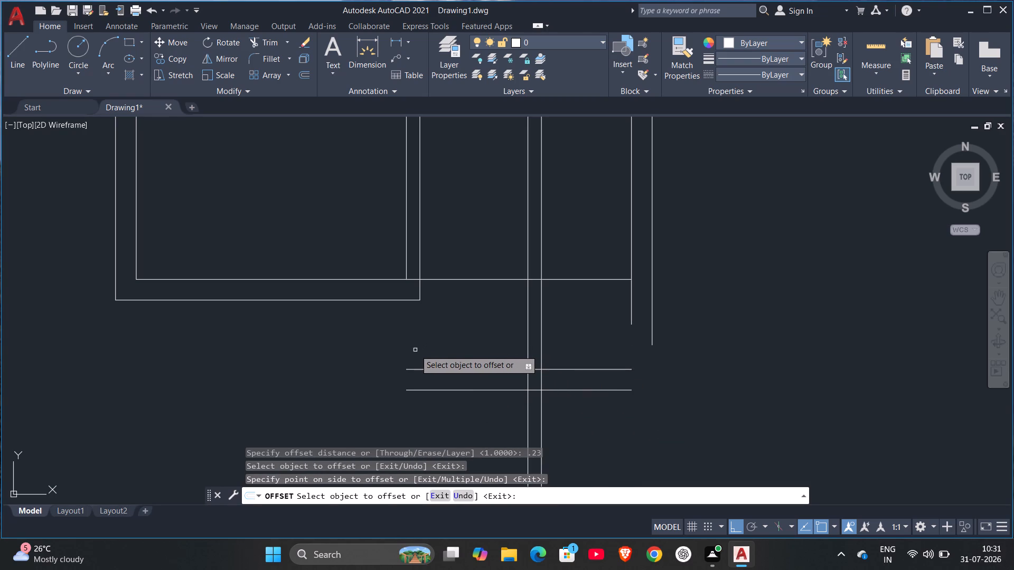
key(Escape)
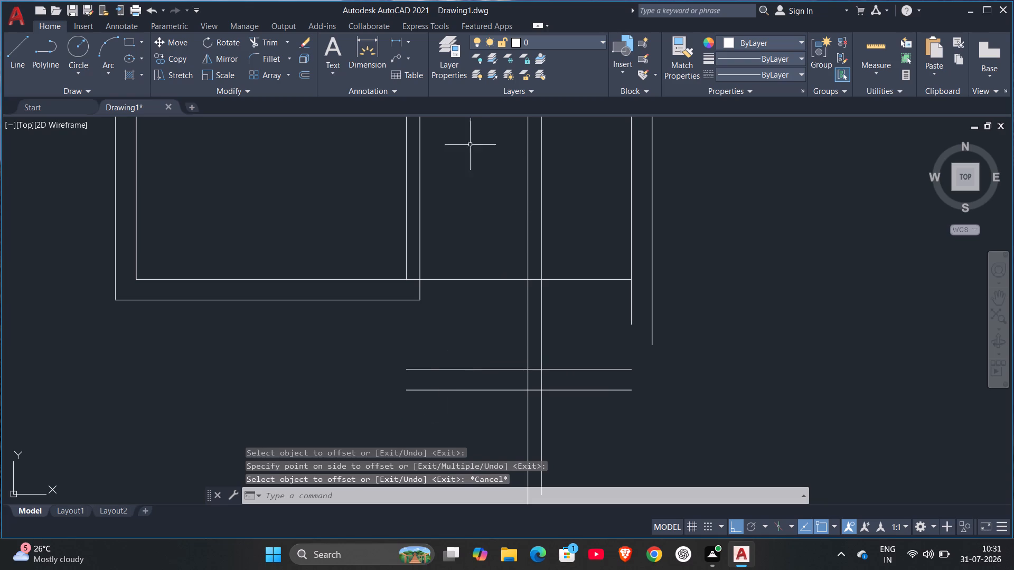
key(Escape)
Fillet the central bay's two west wall lines with the two southern horizontal lines, inner with inner and outer with outer, using radius 0.
key(f)
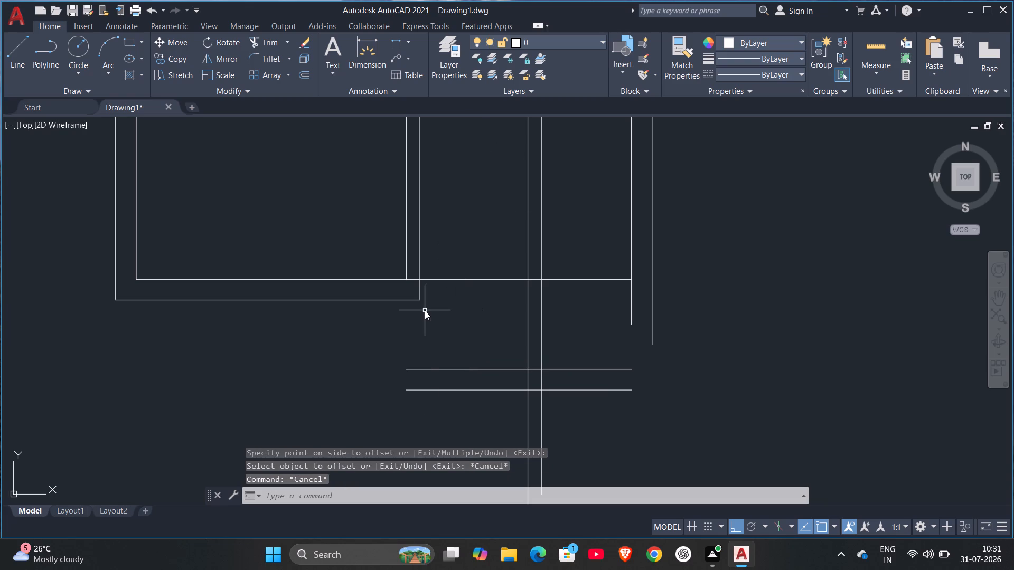
key(Return)
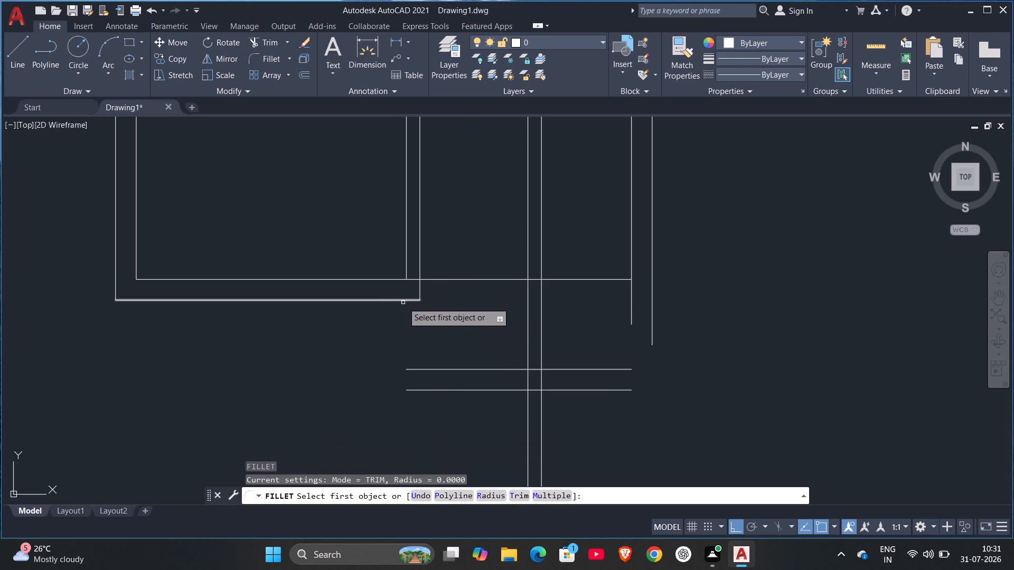
click(419, 287)
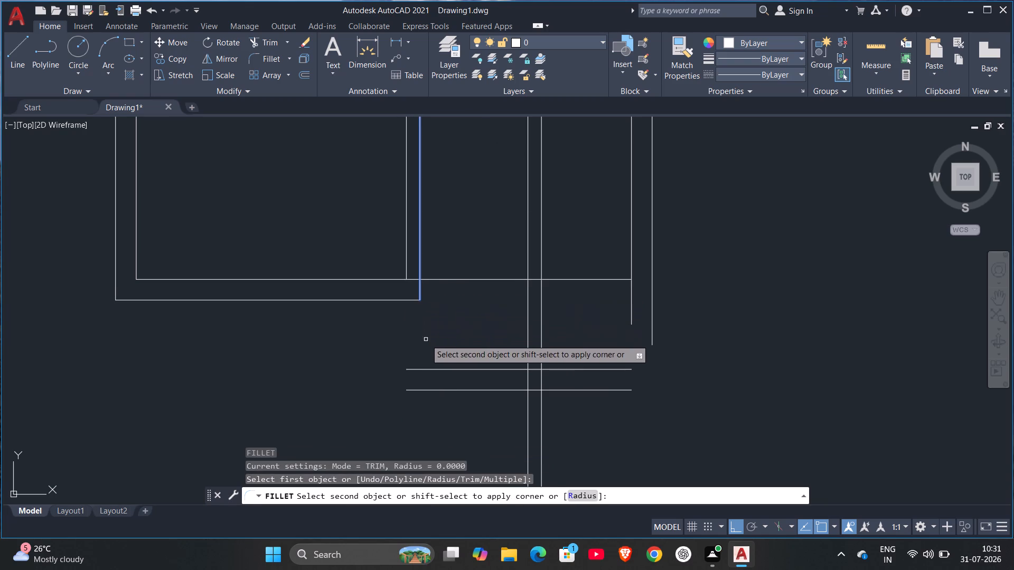
click(427, 368)
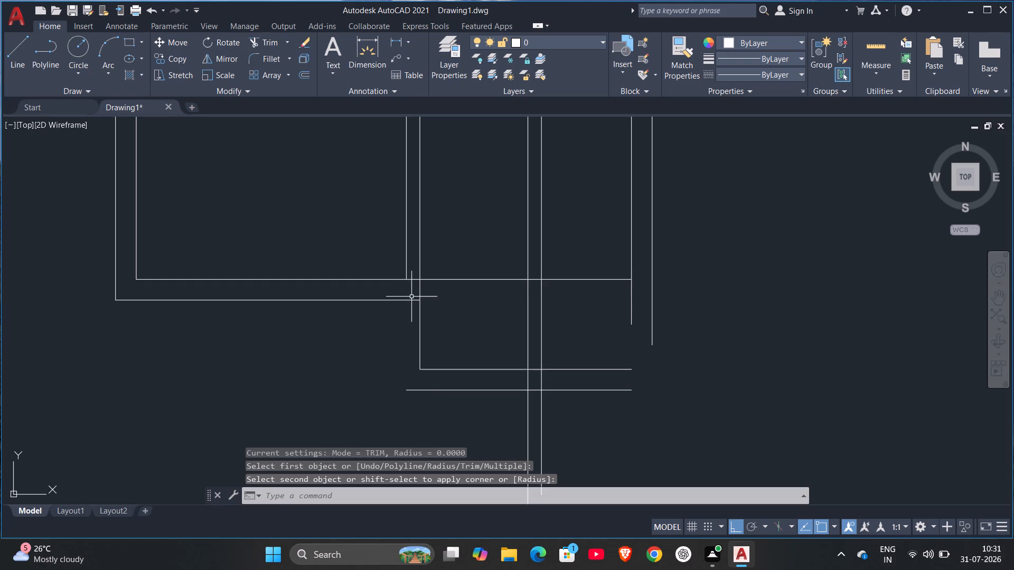
key(space)
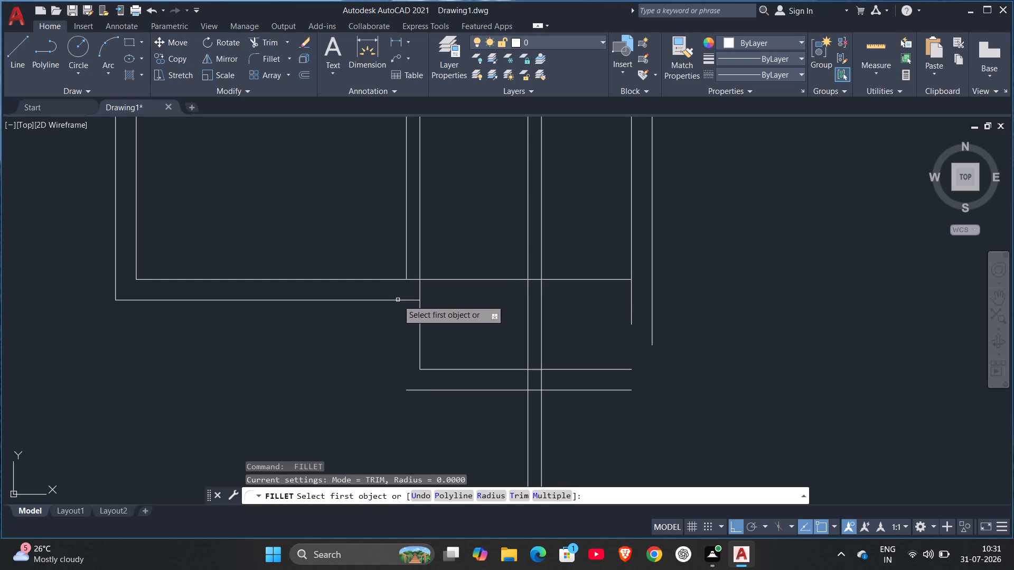
click(406, 268)
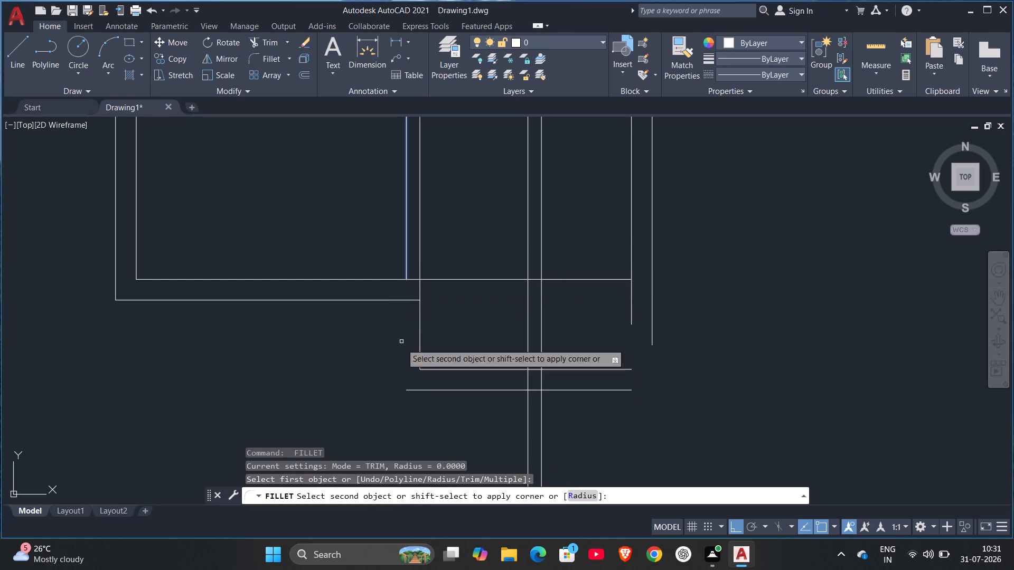
click(411, 390)
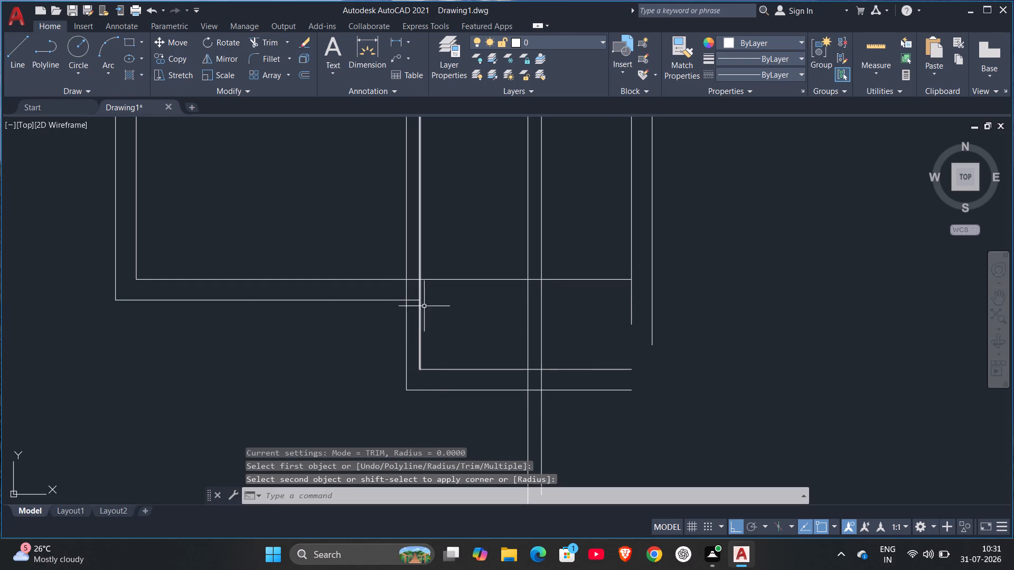
key(Escape)
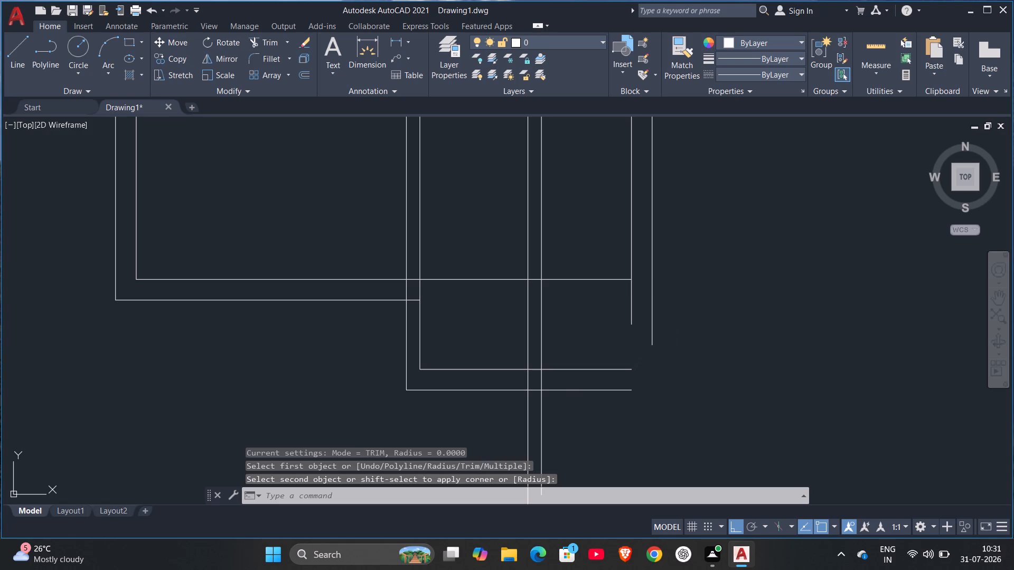
Fillet the central bay's two east wall lines with the inner and outer south wall lines to close the southeast corner at radius 0.
key(f)
key(Return)
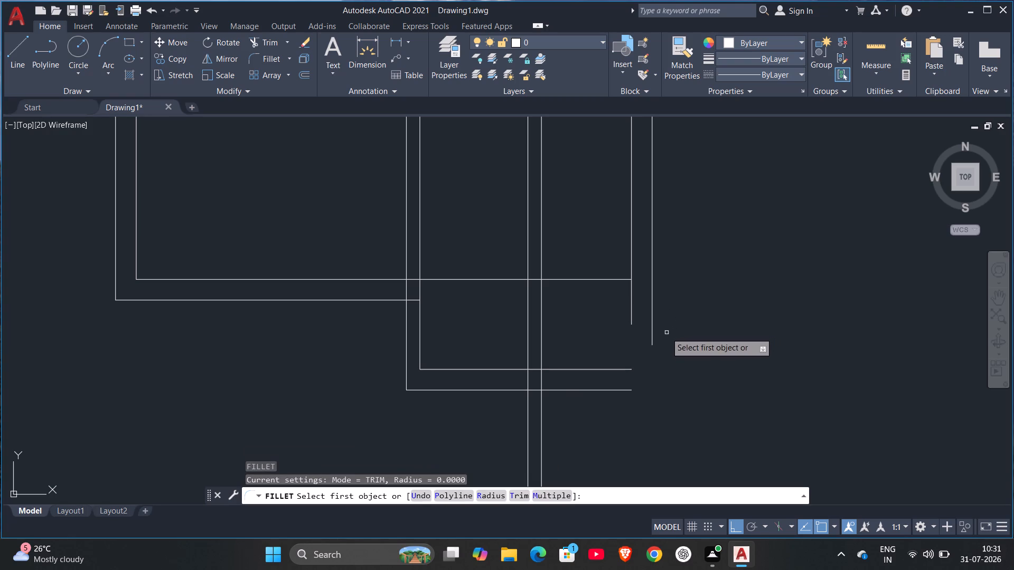
click(631, 319)
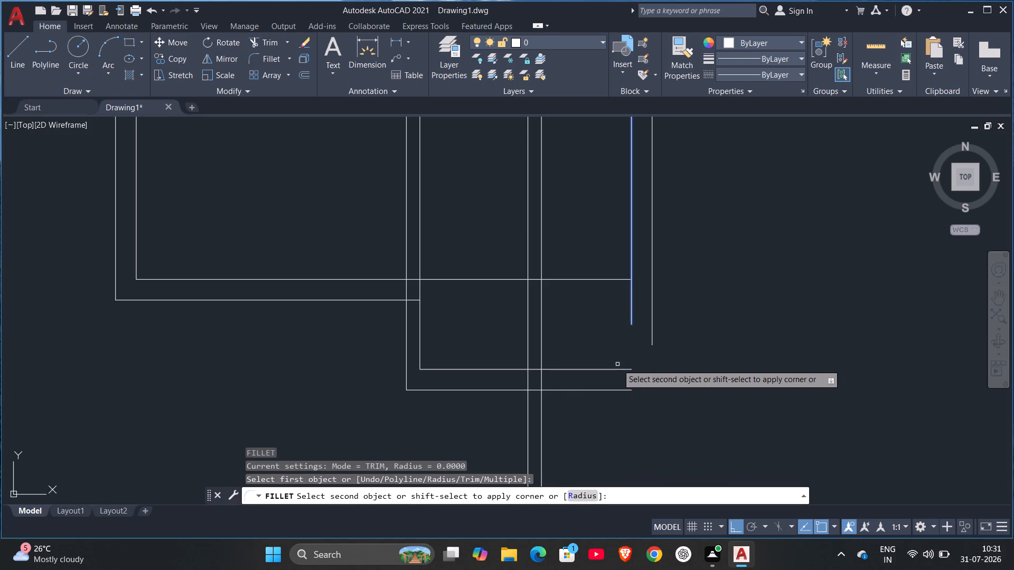
click(617, 369)
key(space)
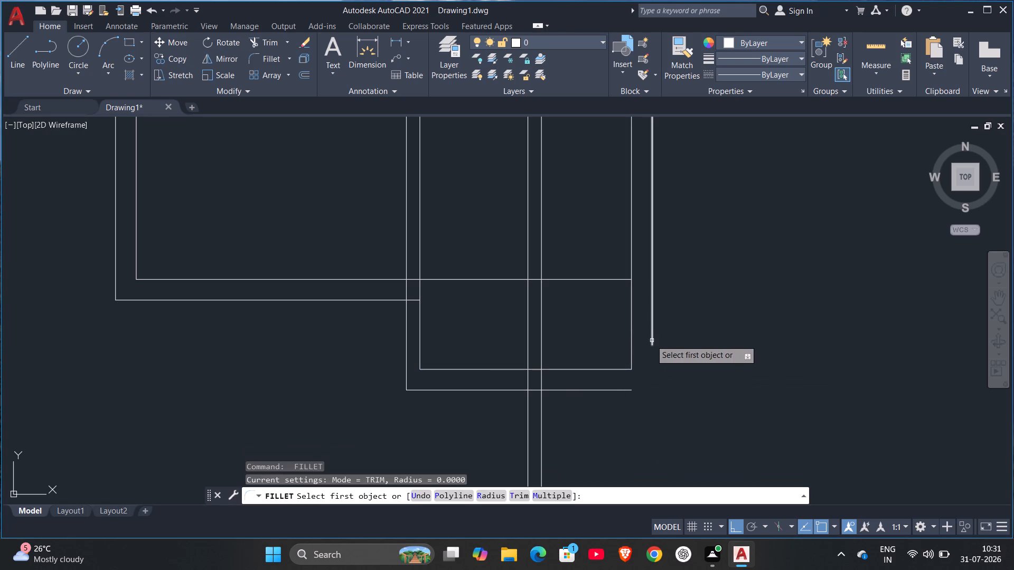
click(651, 338)
click(617, 391)
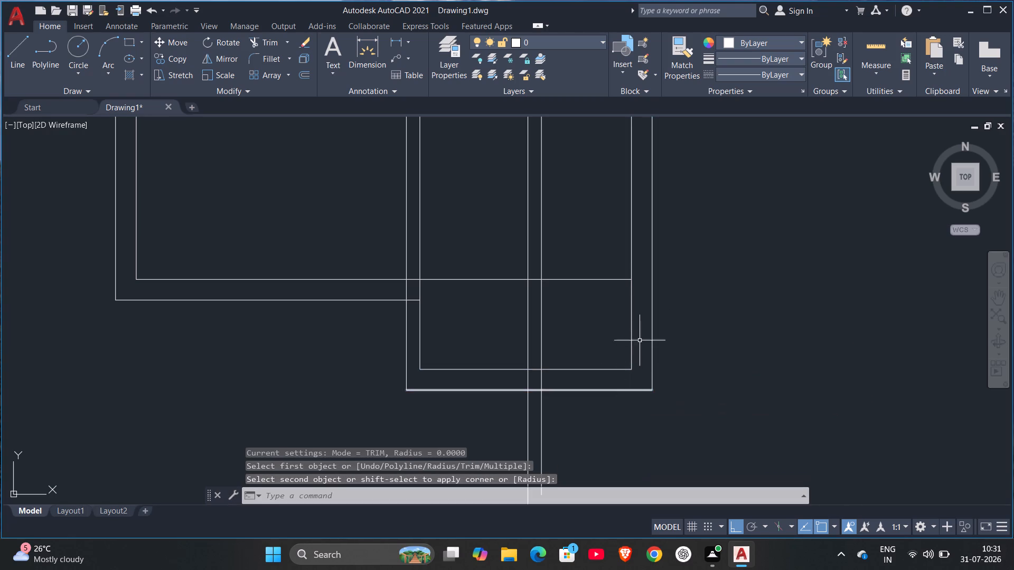
Trim the pair of vertical lines in the middle of the bay back to the horizontal line level with the southwest room's inner south wall.
scroll(637, 259, down, 2)
middle_drag(635, 256, 608, 294)
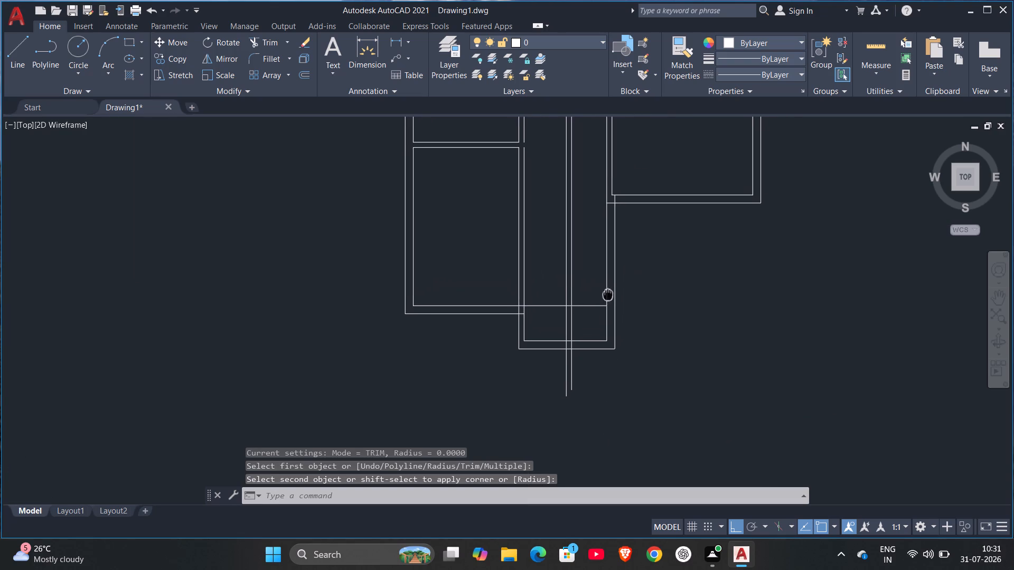
middle_drag(608, 294, 606, 294)
scroll(605, 292, up, 1)
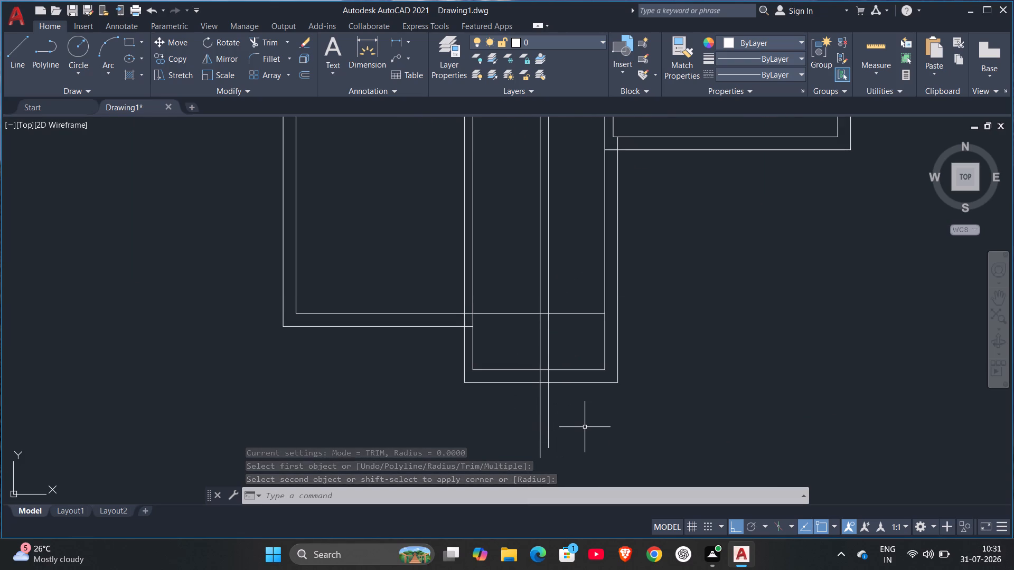
key(Escape)
key(t)
key(r)
key(Return)
drag(577, 416, 561, 420)
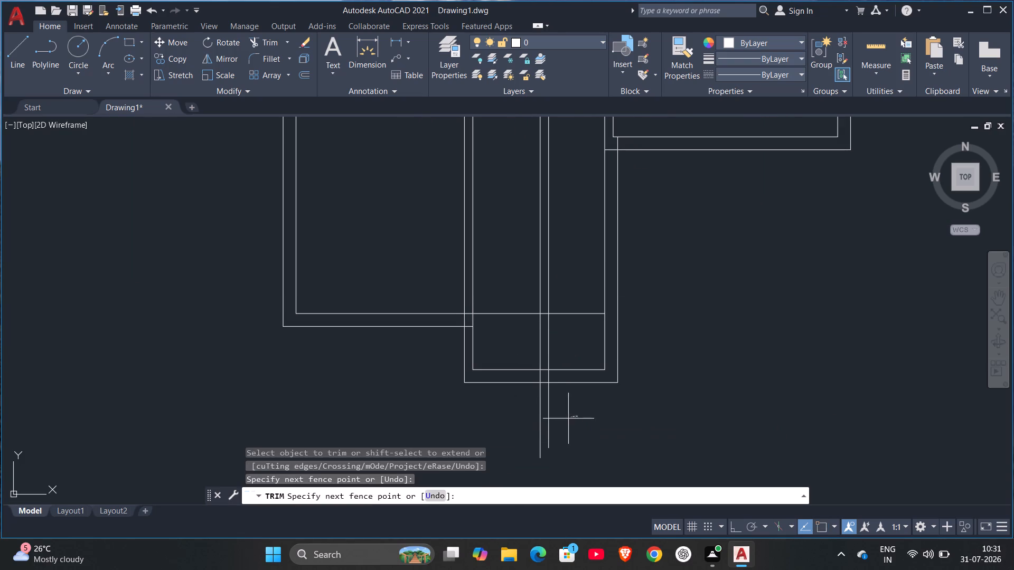
drag(561, 420, 499, 434)
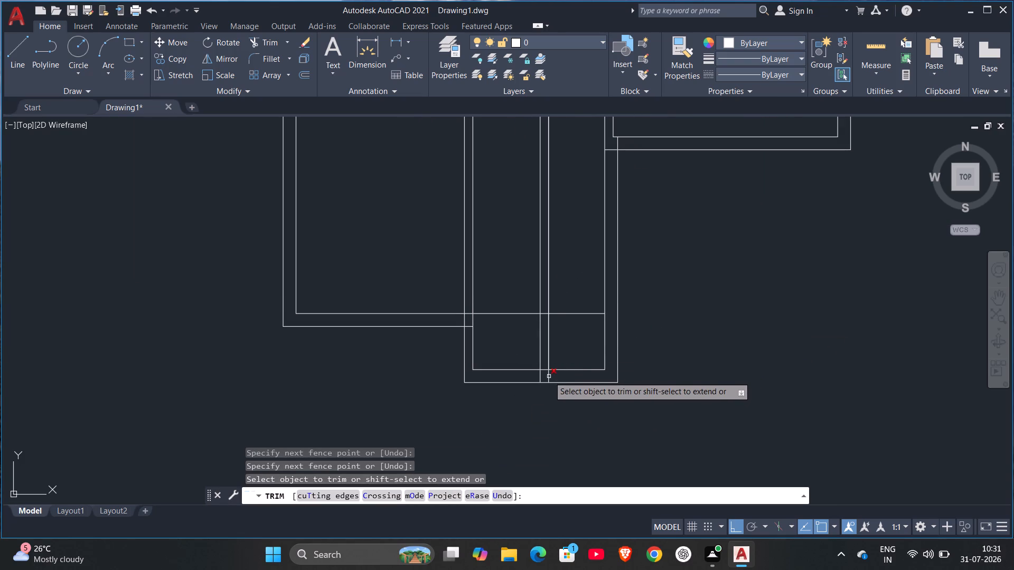
drag(545, 376, 542, 376)
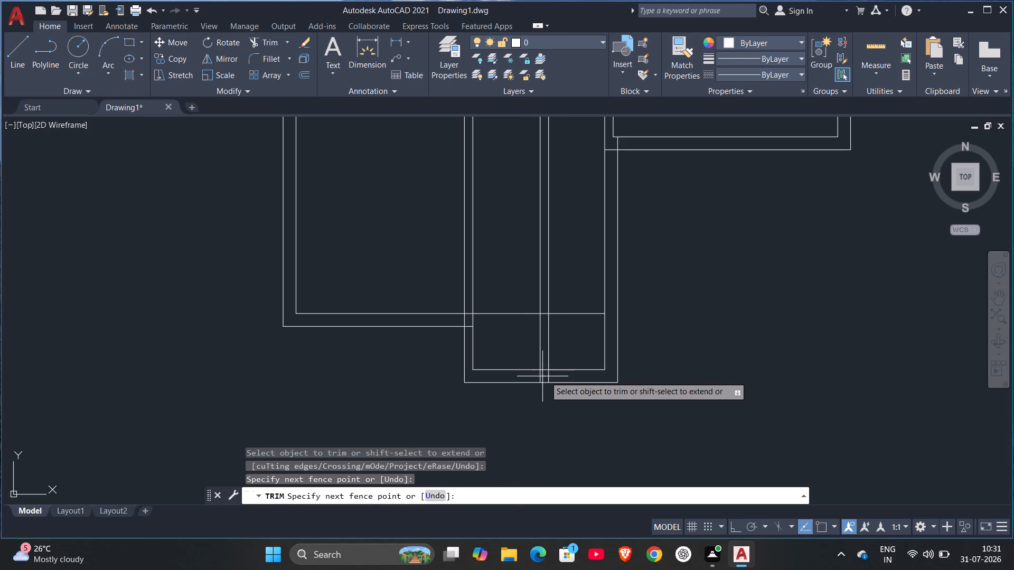
drag(542, 376, 536, 376)
click(547, 377)
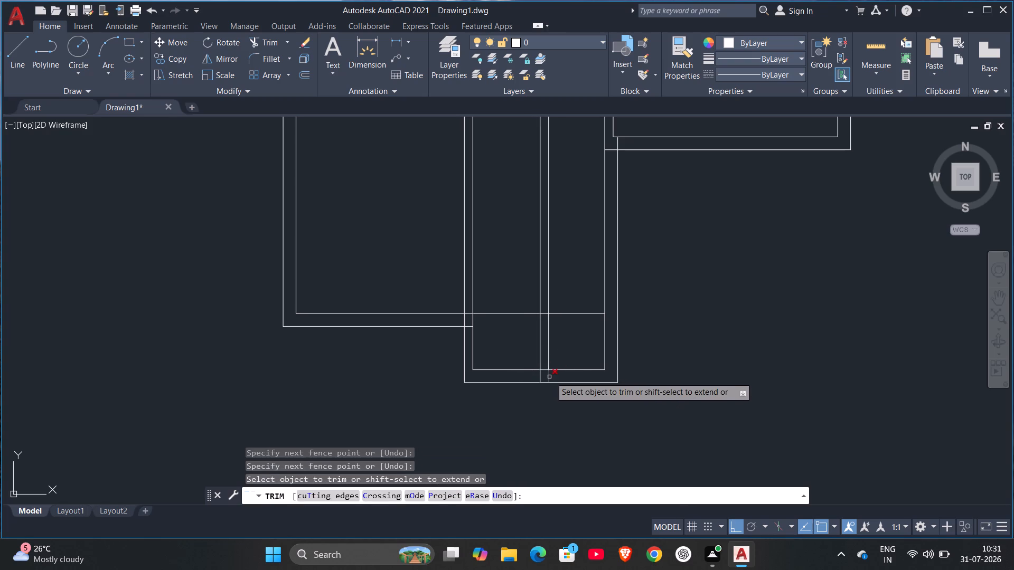
click(548, 377)
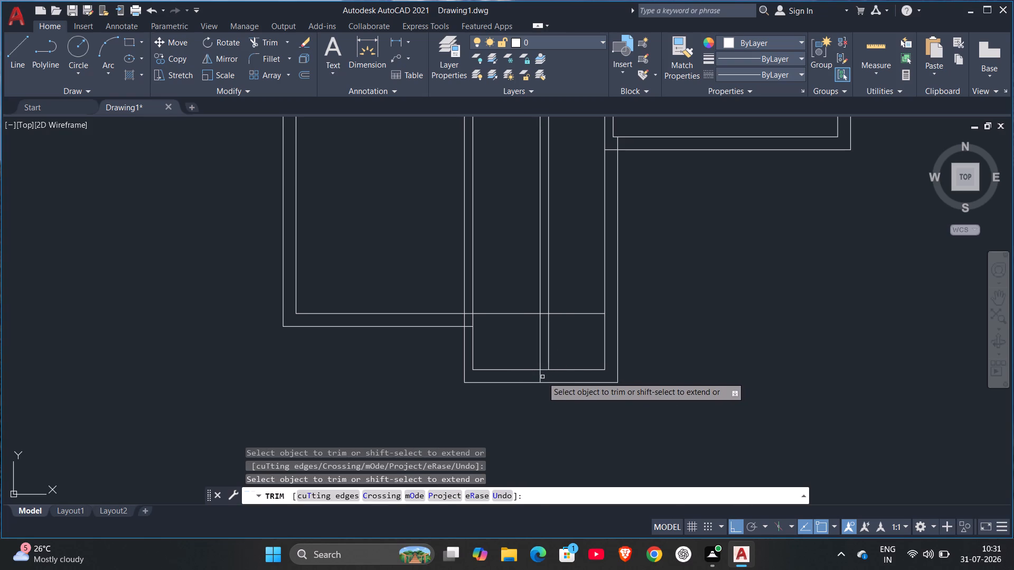
click(541, 376)
drag(566, 338, 513, 340)
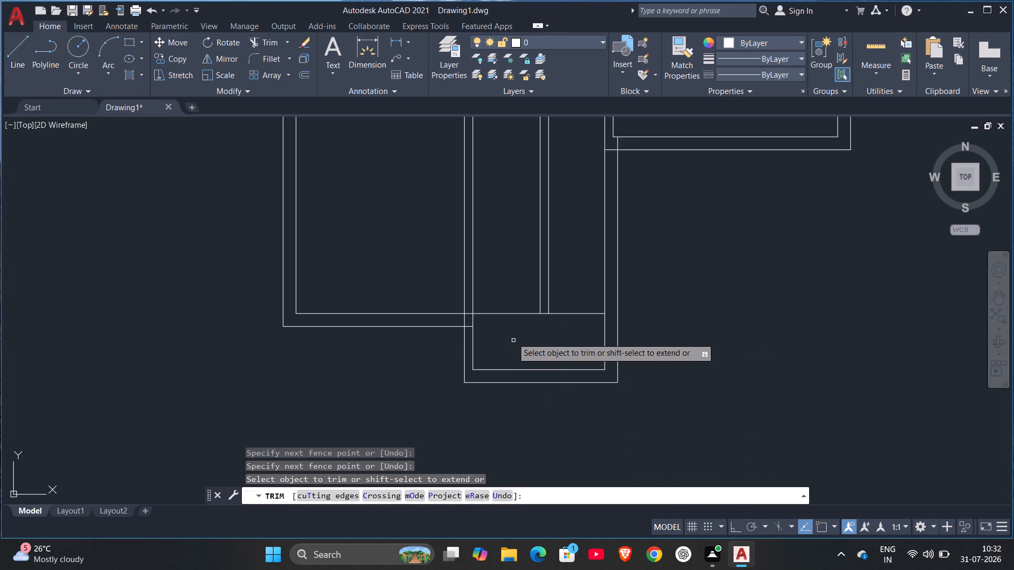
Trim the overlapping segments inside the junction of the southwest room's south wall and the central bay's west wall.
scroll(448, 328, up, 2)
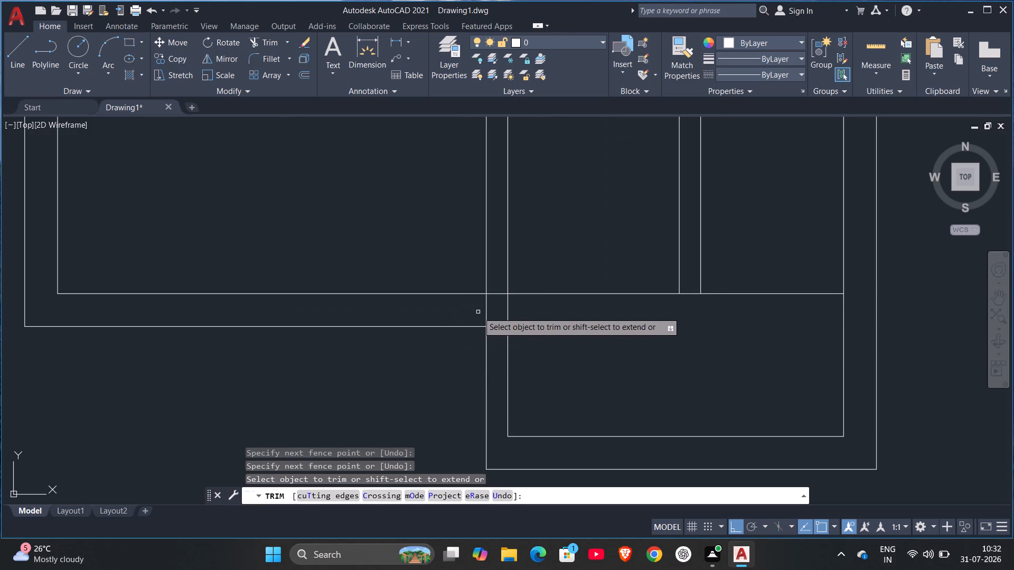
click(486, 308)
click(496, 327)
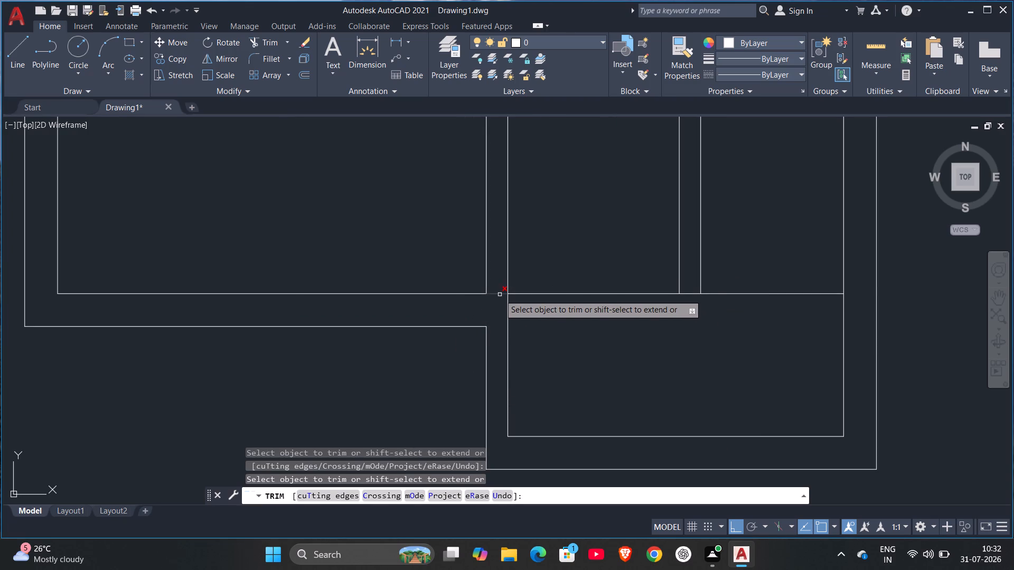
click(500, 294)
scroll(584, 362, down, 2)
middle_drag(581, 353, 506, 370)
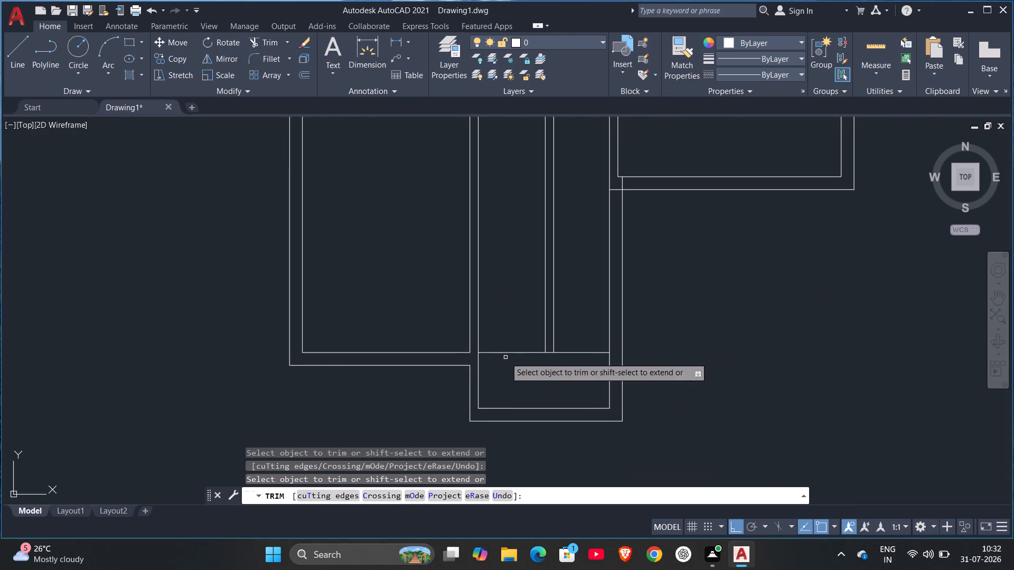
key(Escape)
key(Escape)
Offset the horizontal line at the north edge of the stair landing northward four times in succession at 0.3 m spacing for treads.
key(o)
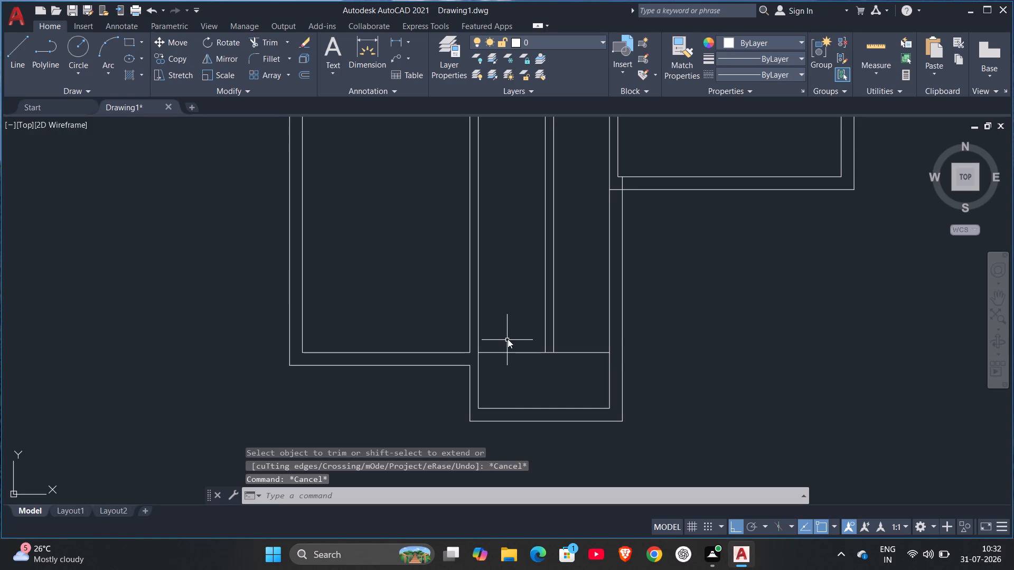
key(Return)
key(period)
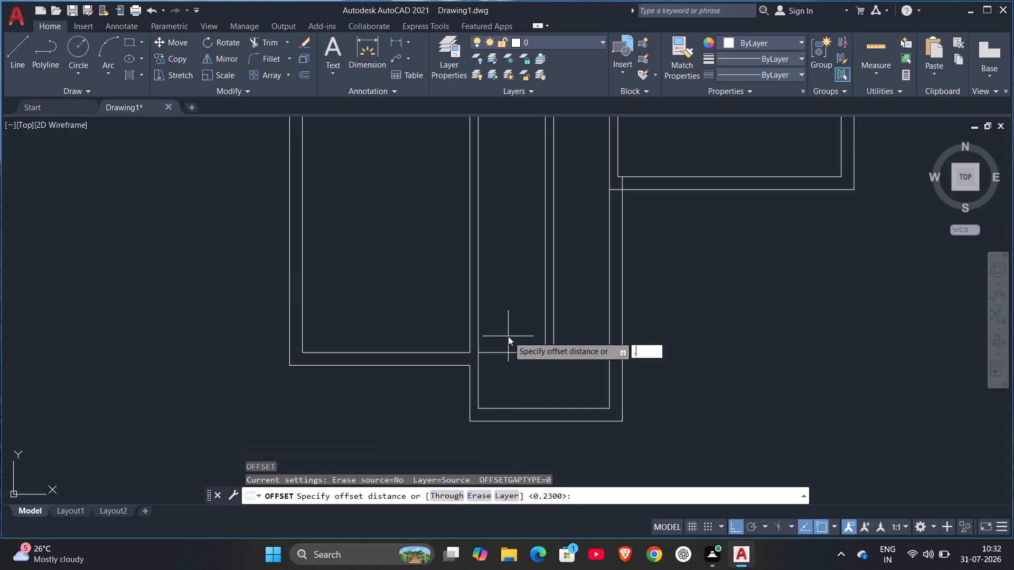
key(3)
key(Return)
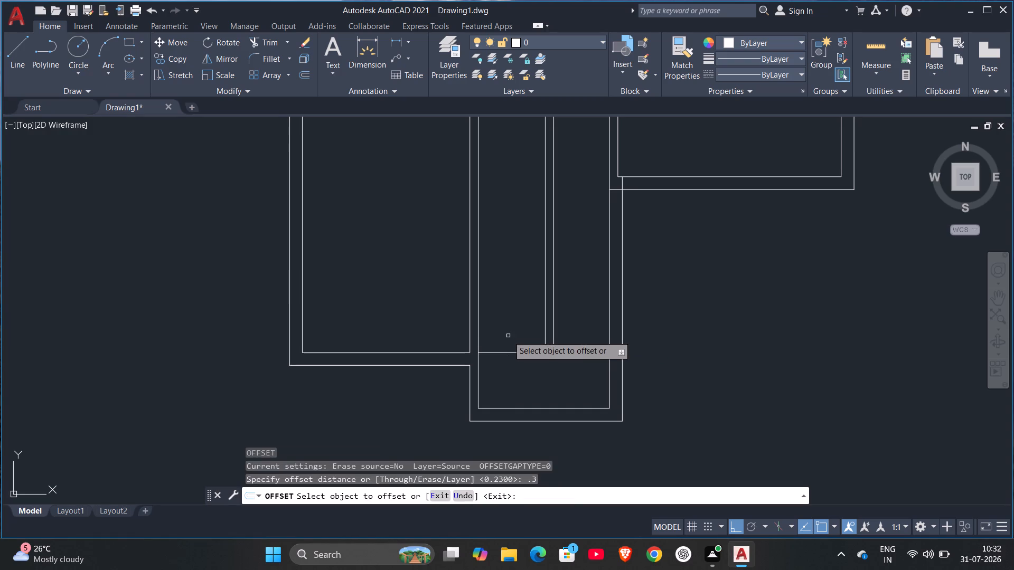
click(510, 353)
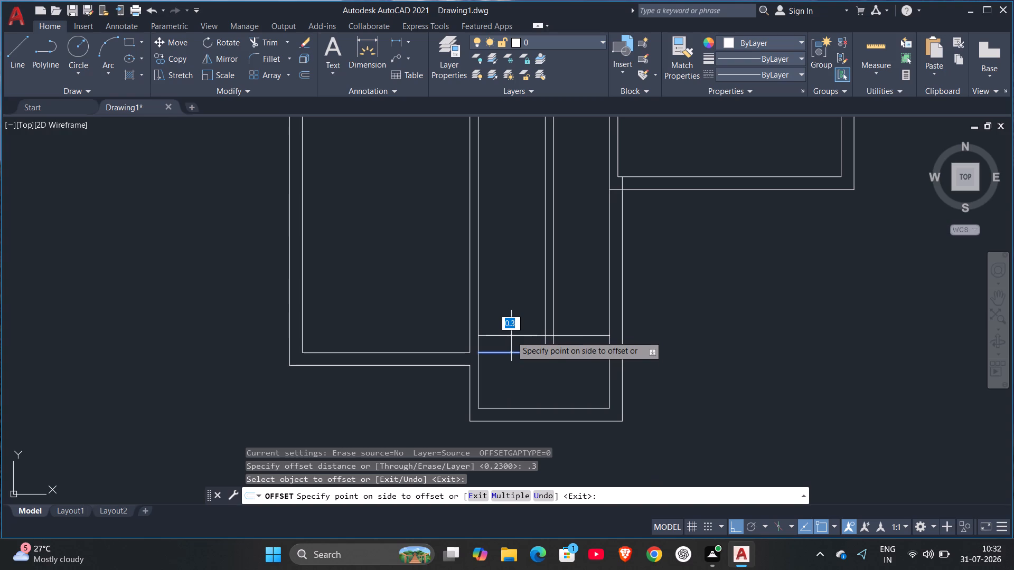
click(511, 336)
click(512, 336)
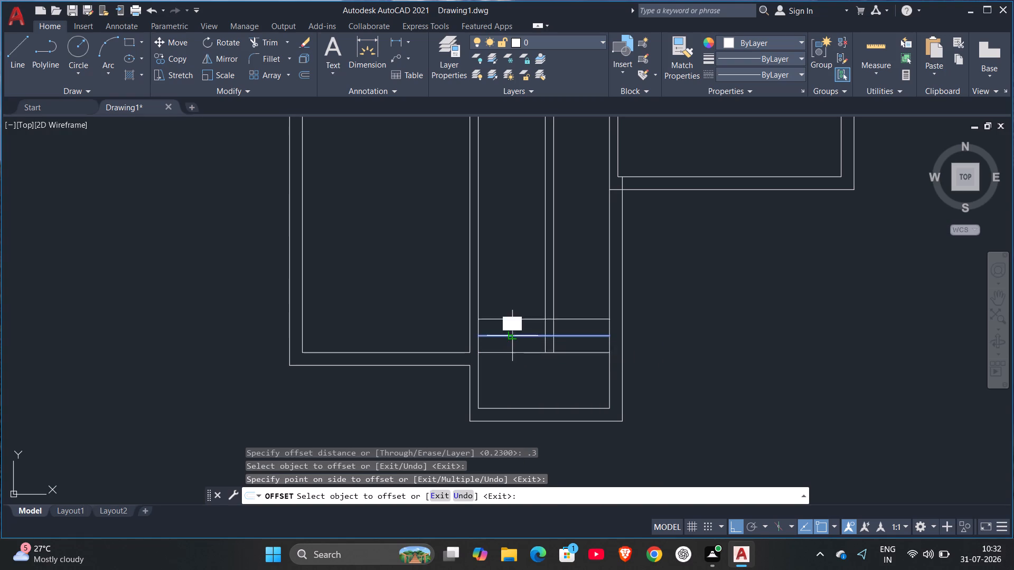
click(512, 325)
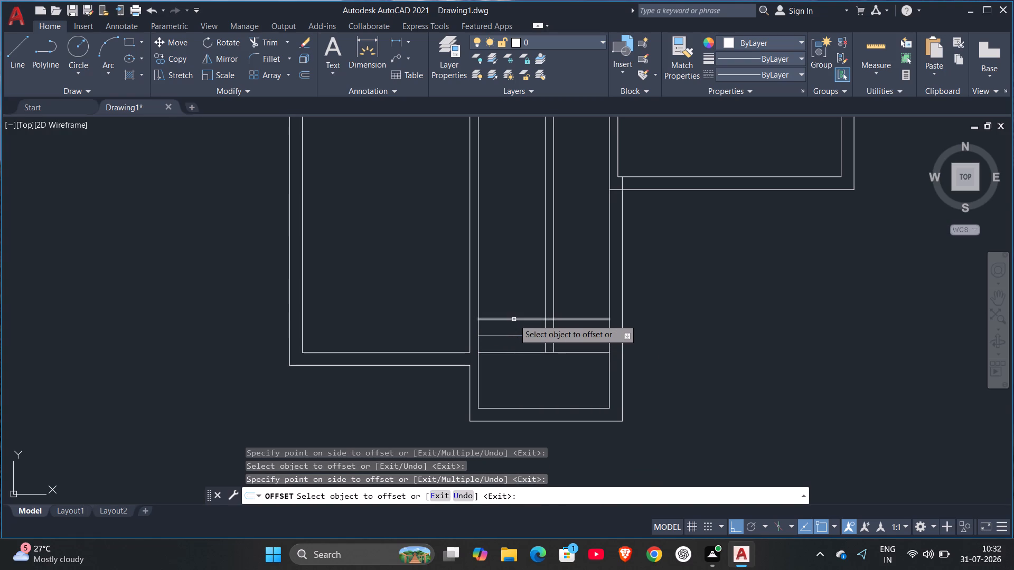
click(514, 319)
click(518, 307)
click(516, 303)
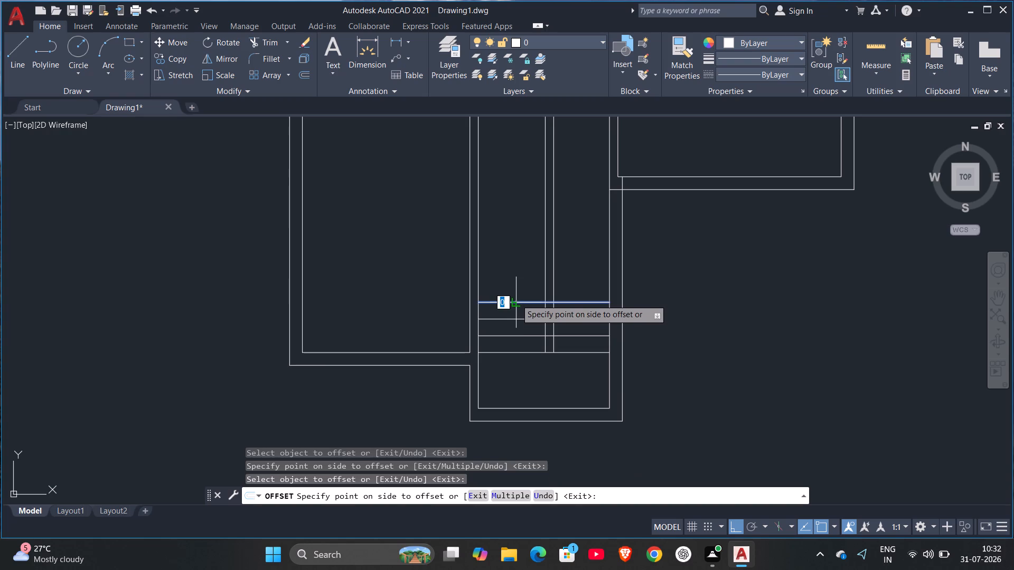
click(517, 291)
Continue offsetting the northernmost tread line northward at 0.3 m spacing to add five more stair treads.
click(520, 287)
click(521, 278)
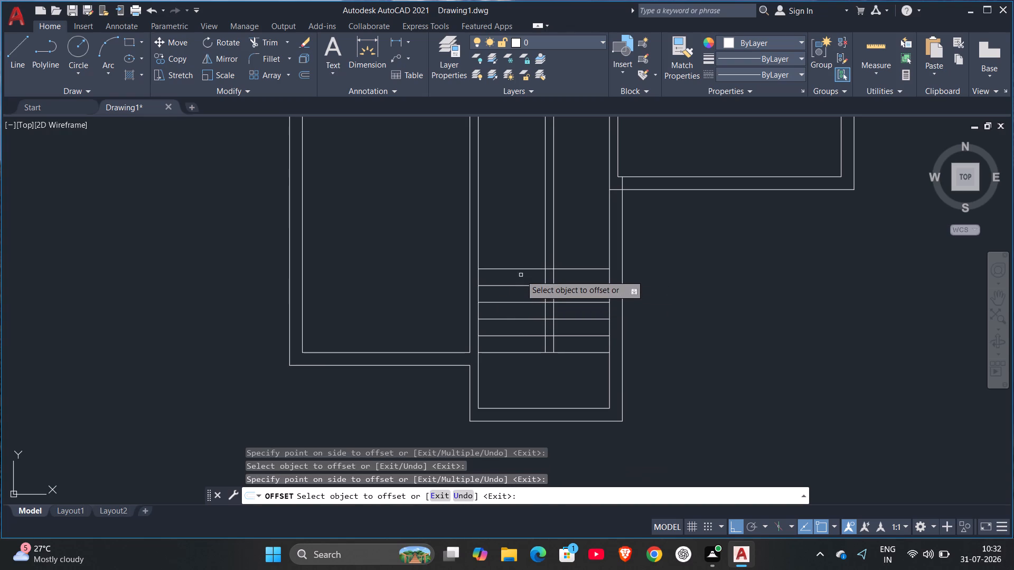
click(519, 268)
click(519, 252)
click(519, 252)
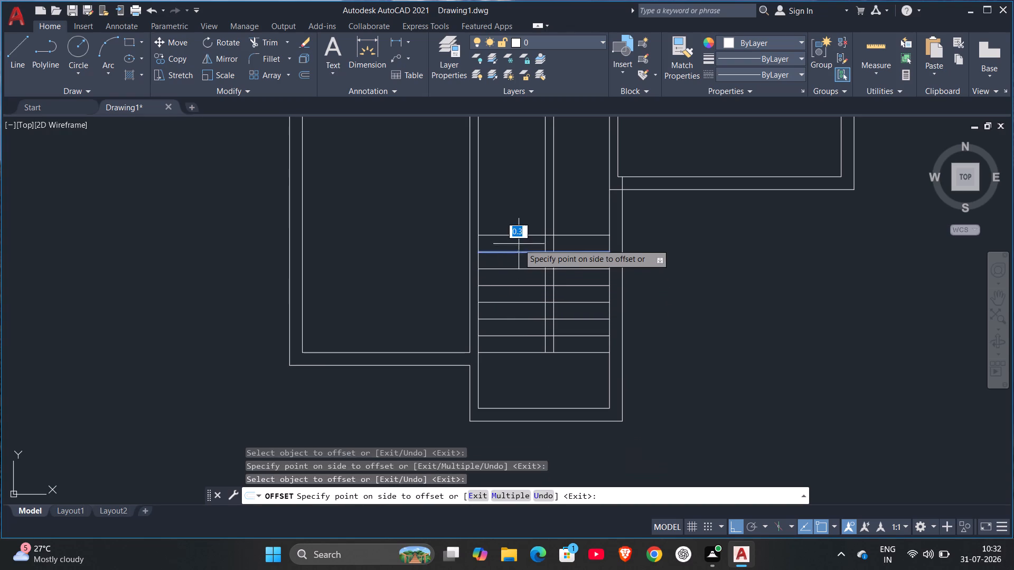
click(519, 244)
click(518, 235)
click(518, 224)
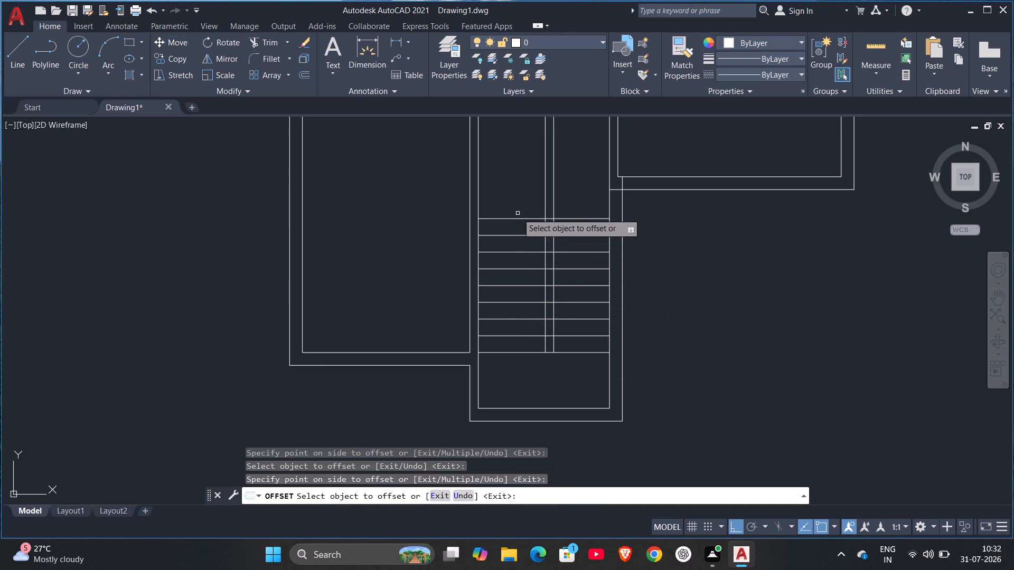
click(518, 220)
click(520, 210)
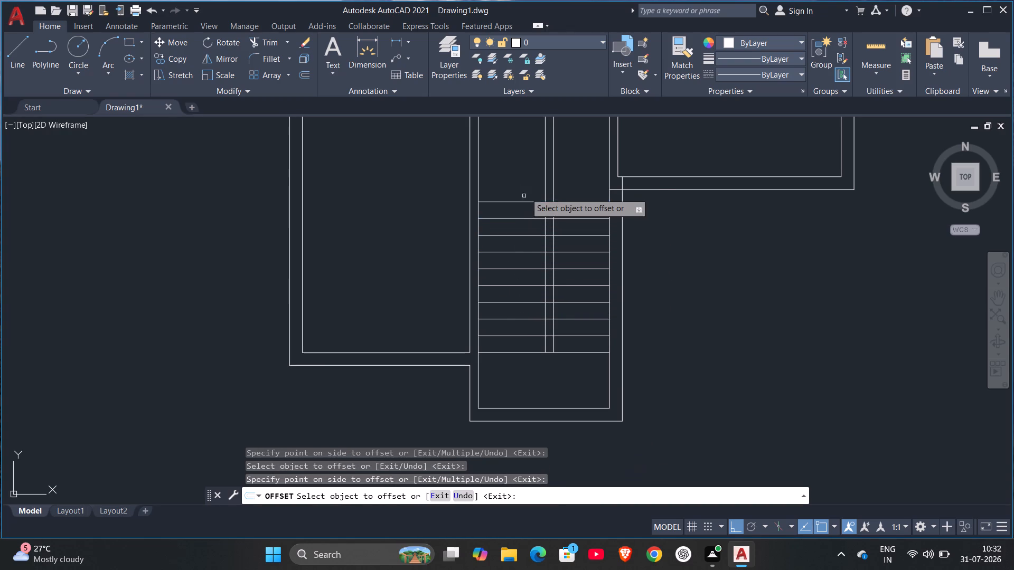
Offset the northernmost tread line 3.8 m north and that copy a further 0.15 m north to form a cross wall in the central bay.
middle_drag(549, 179, 466, 319)
scroll(465, 320, down, 2)
scroll(465, 312, up, 2)
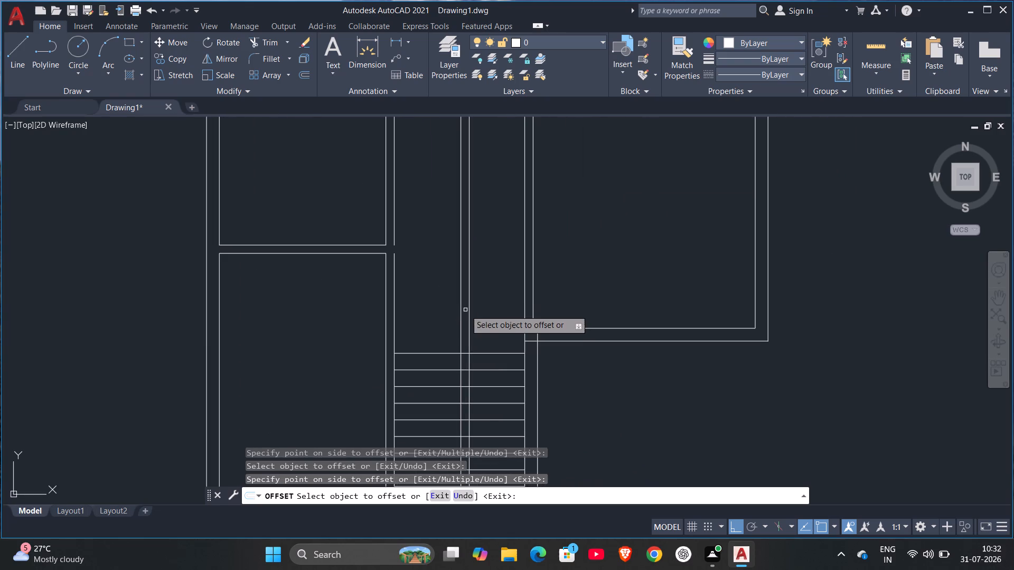
click(444, 352)
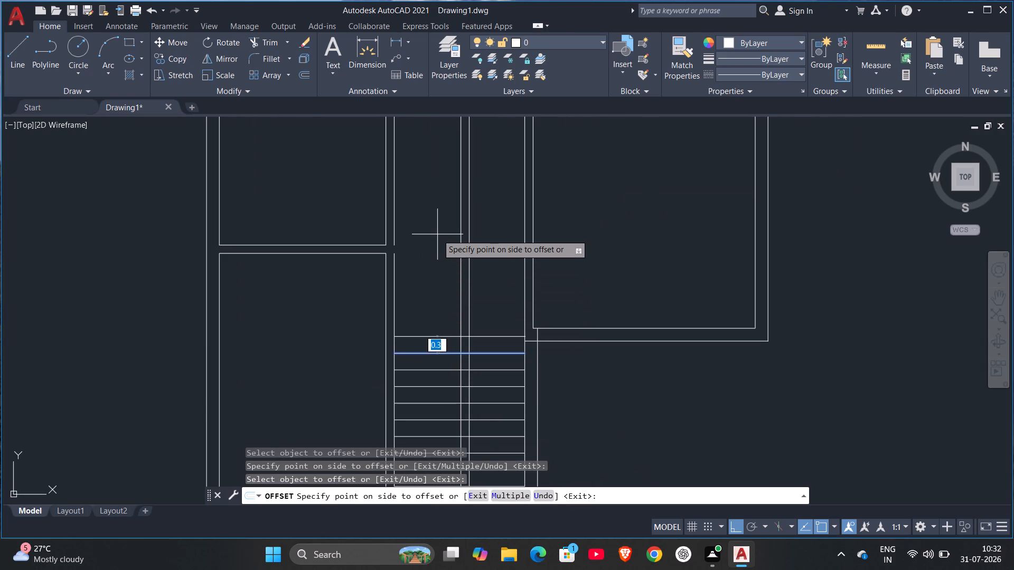
text(3.)
key(8)
key(Return)
scroll(435, 189, down, 2)
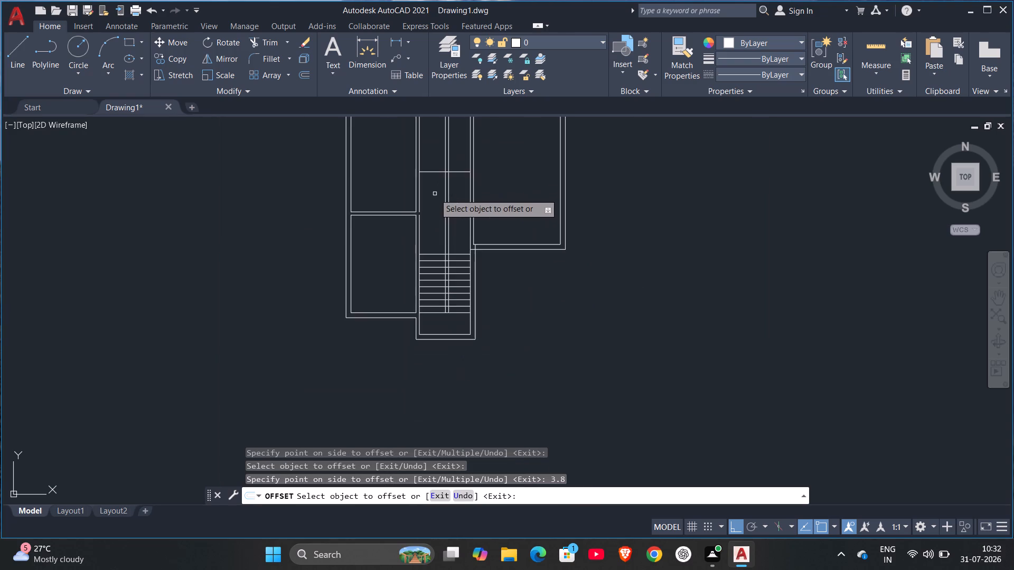
middle_drag(435, 194, 473, 298)
scroll(474, 293, up, 3)
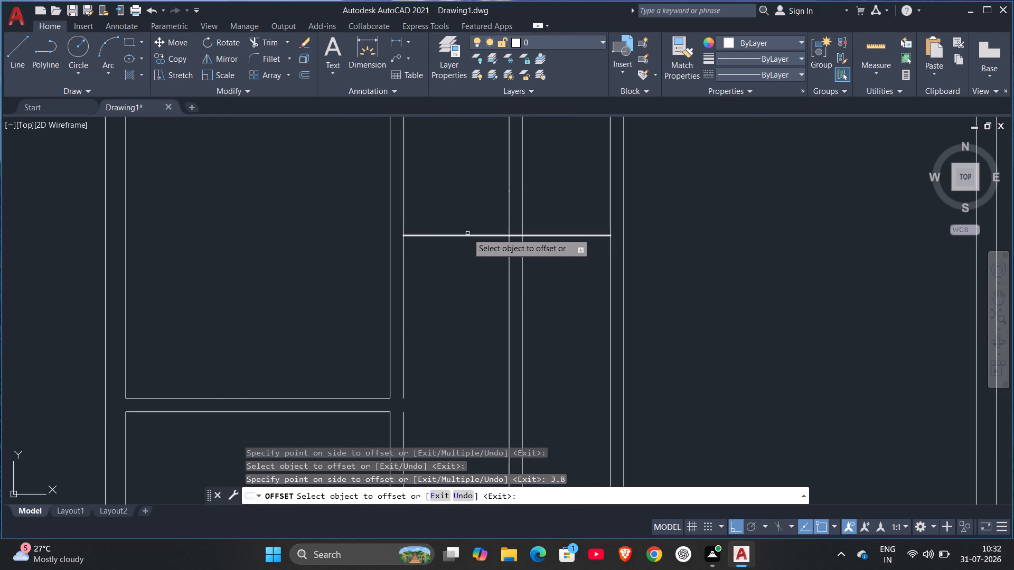
click(467, 233)
click(468, 235)
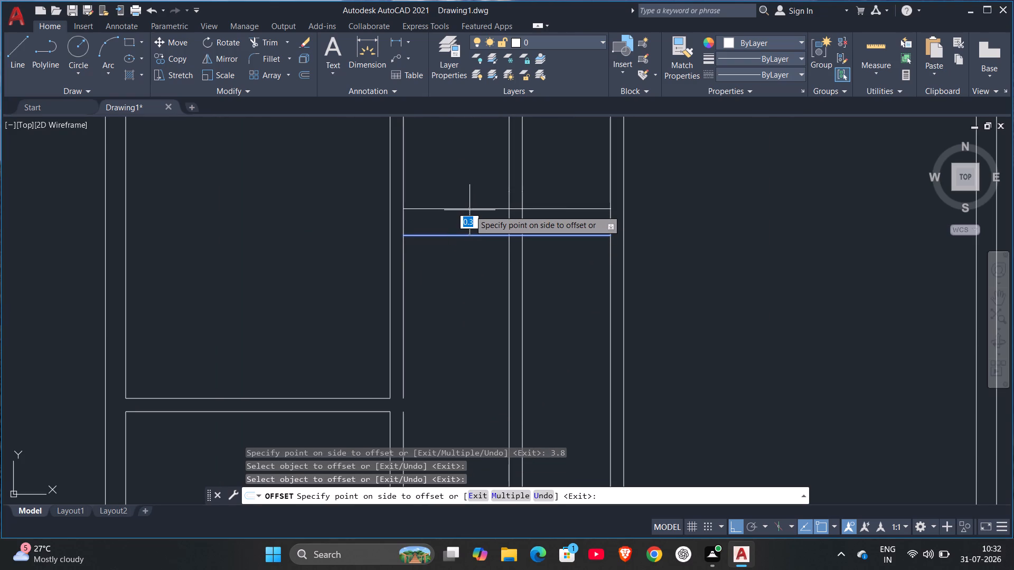
text(.15)
key(Return)
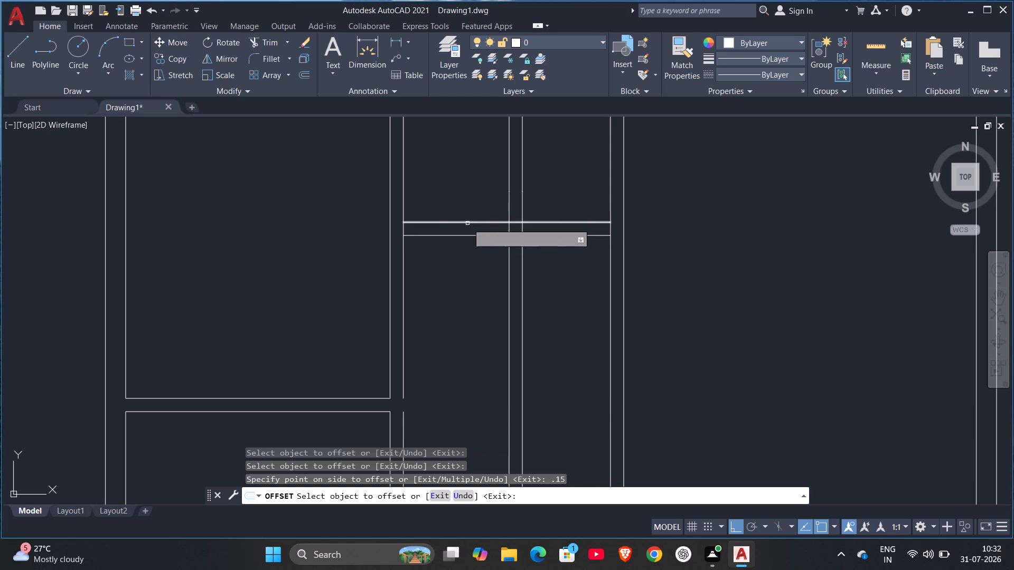
Offset the cross wall's north line 2 m north and that copy a further 0.23 m north to form a second cross wall.
click(467, 223)
key(2)
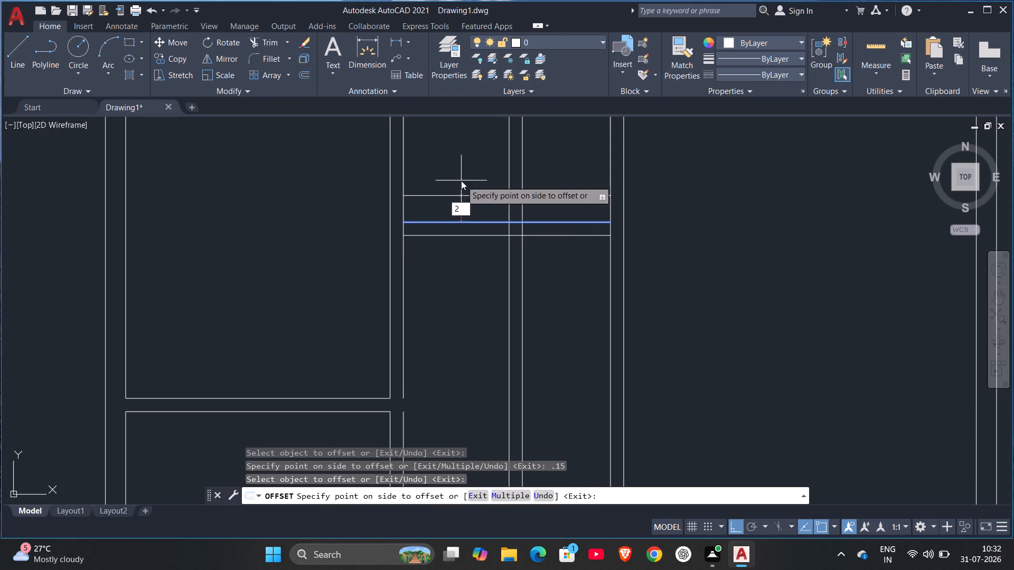
key(Return)
middle_drag(459, 172, 483, 359)
scroll(459, 172, up, 1)
scroll(481, 356, down, 2)
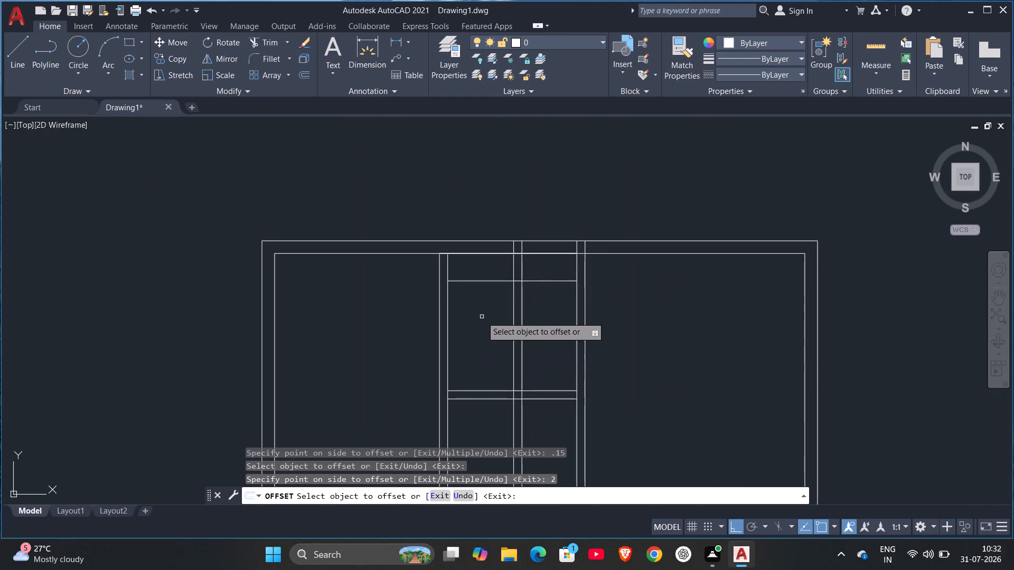
click(480, 279)
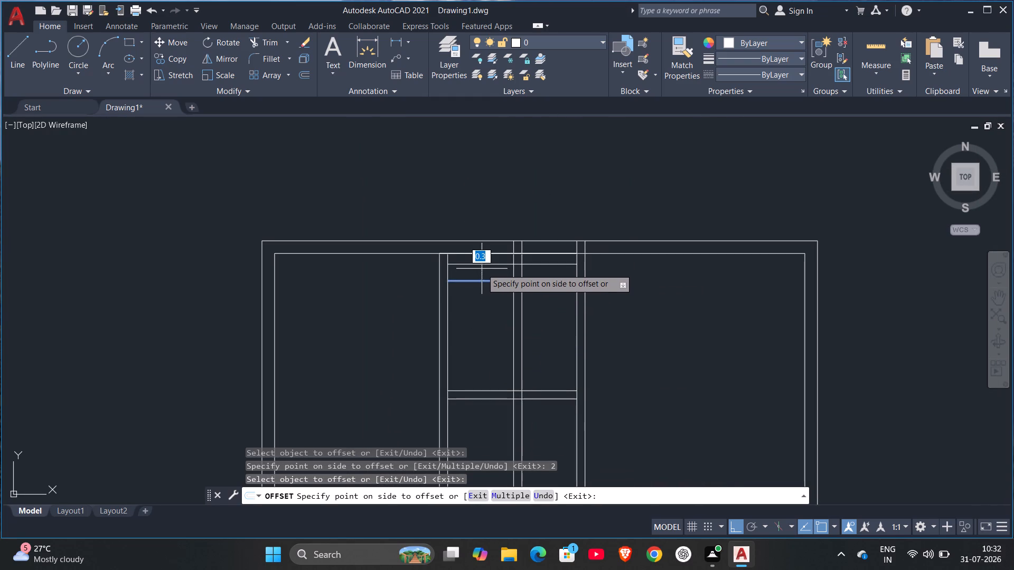
text(.23)
key(Return)
scroll(482, 269, up, 1)
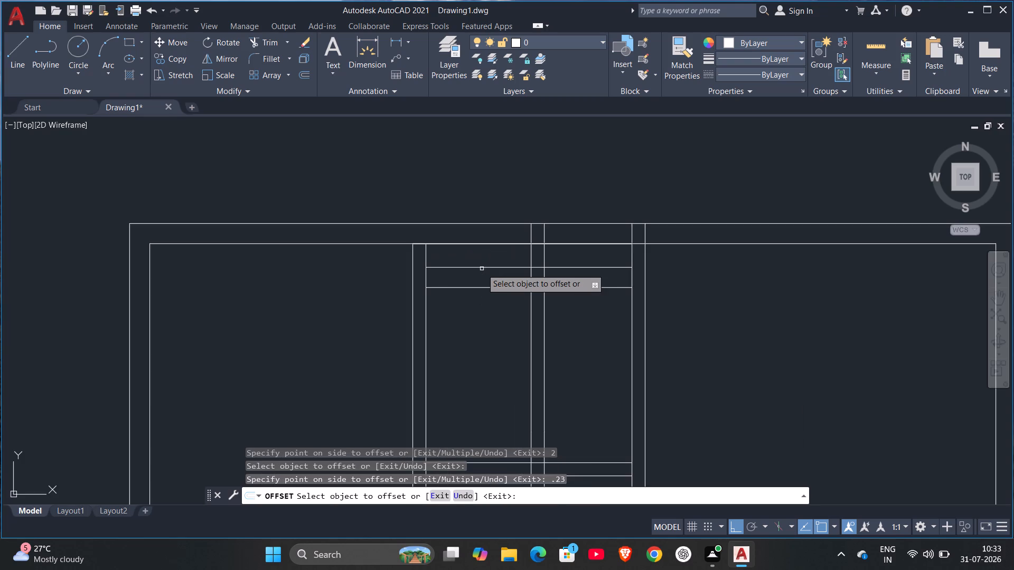
scroll(482, 269, up, 1)
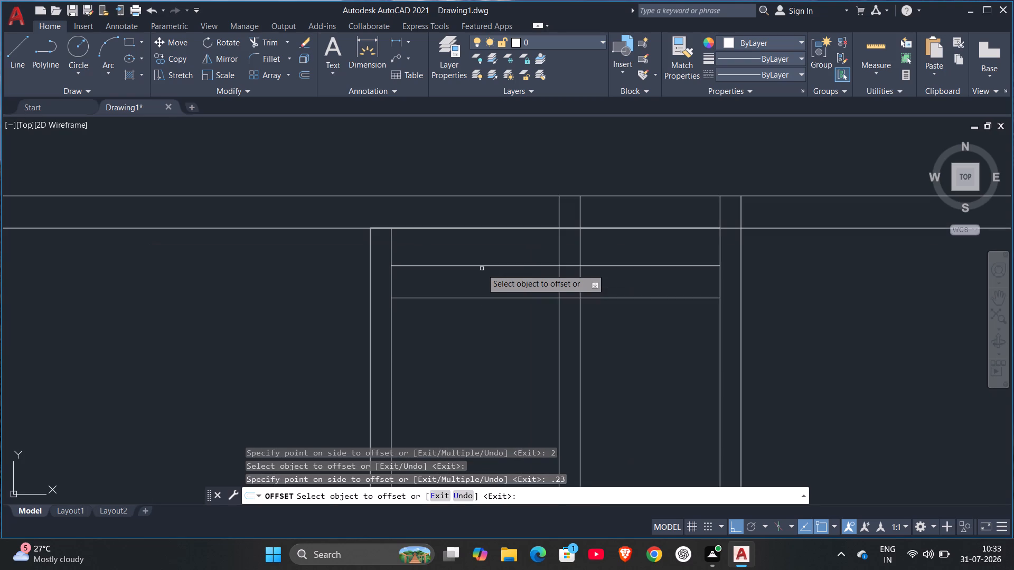
scroll(481, 300, down, 1)
middle_drag(483, 328, 458, 269)
middle_drag(457, 266, 456, 274)
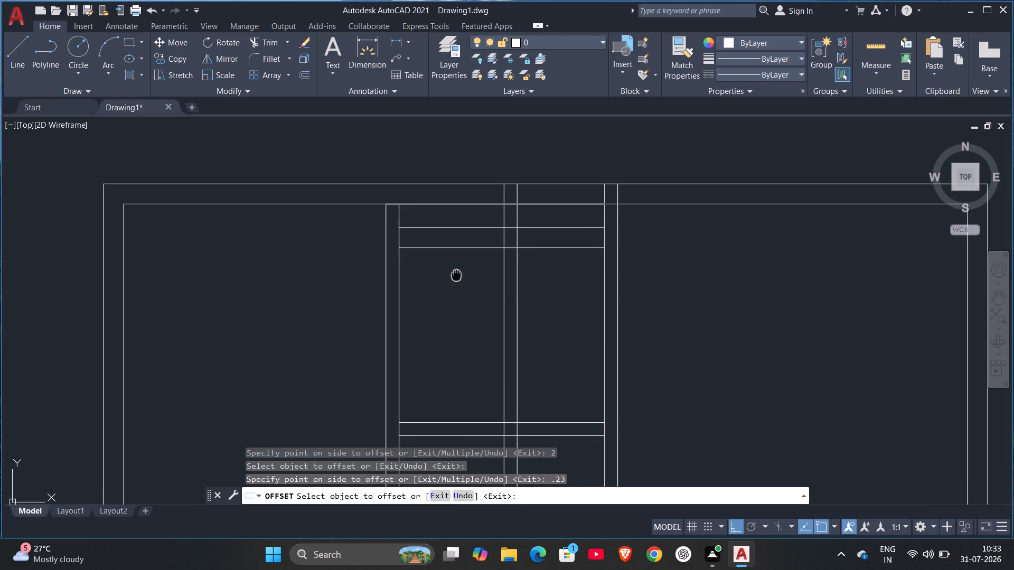
middle_drag(456, 274, 456, 179)
scroll(499, 409, down, 2)
middle_drag(488, 360, 483, 233)
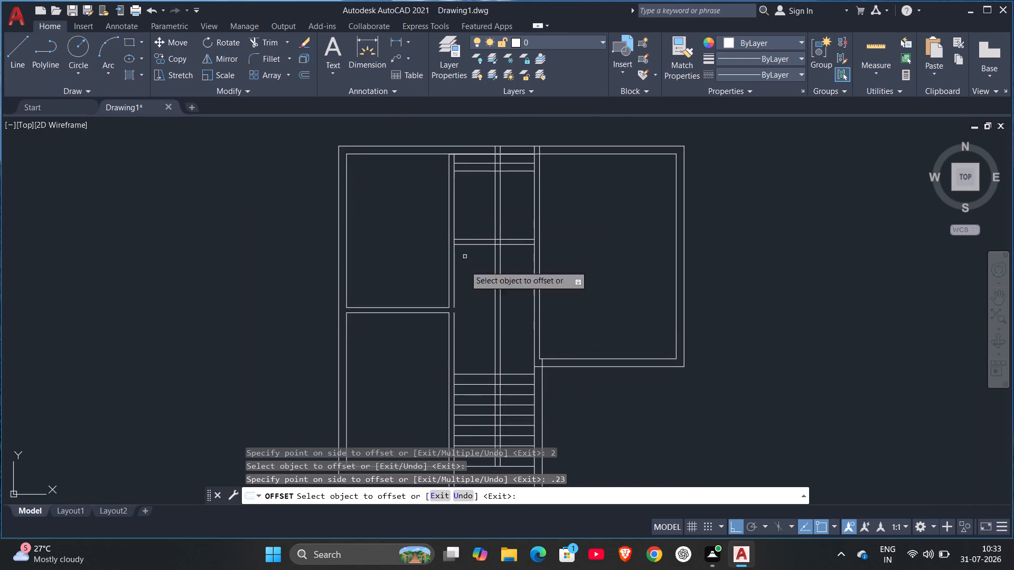
key(Escape)
Trim the middle pair of vertical lines between the northernmost stair tread and the south line of the 0.15 m cross wall.
text(TR)
key(Return)
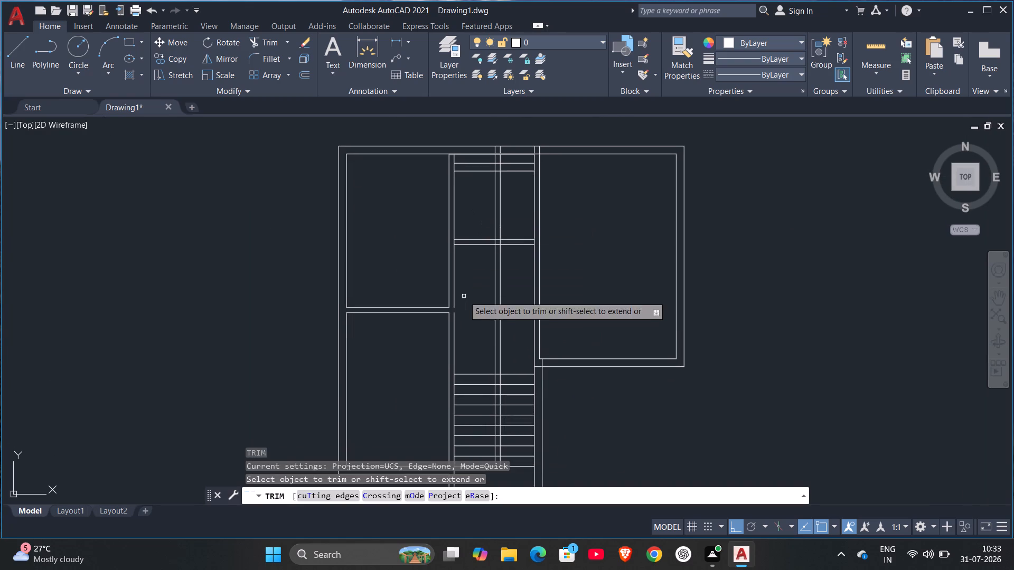
drag(510, 322, 482, 340)
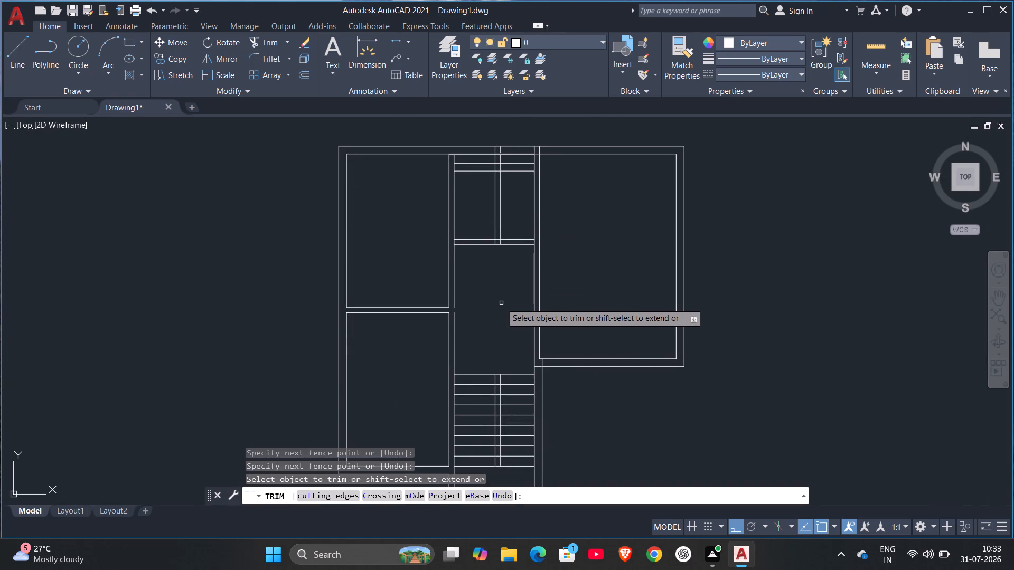
middle_drag(496, 313, 546, 541)
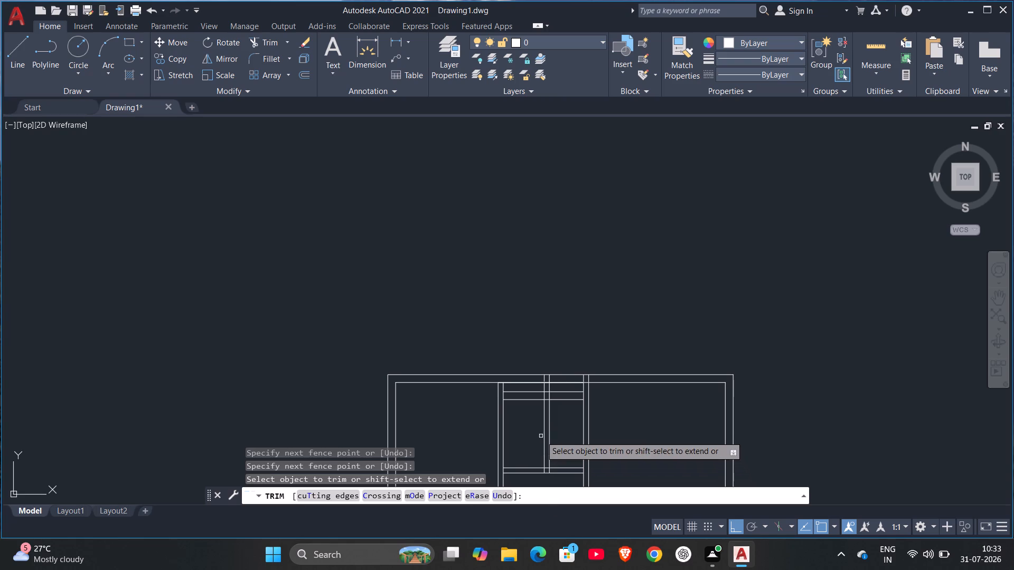
key(Escape)
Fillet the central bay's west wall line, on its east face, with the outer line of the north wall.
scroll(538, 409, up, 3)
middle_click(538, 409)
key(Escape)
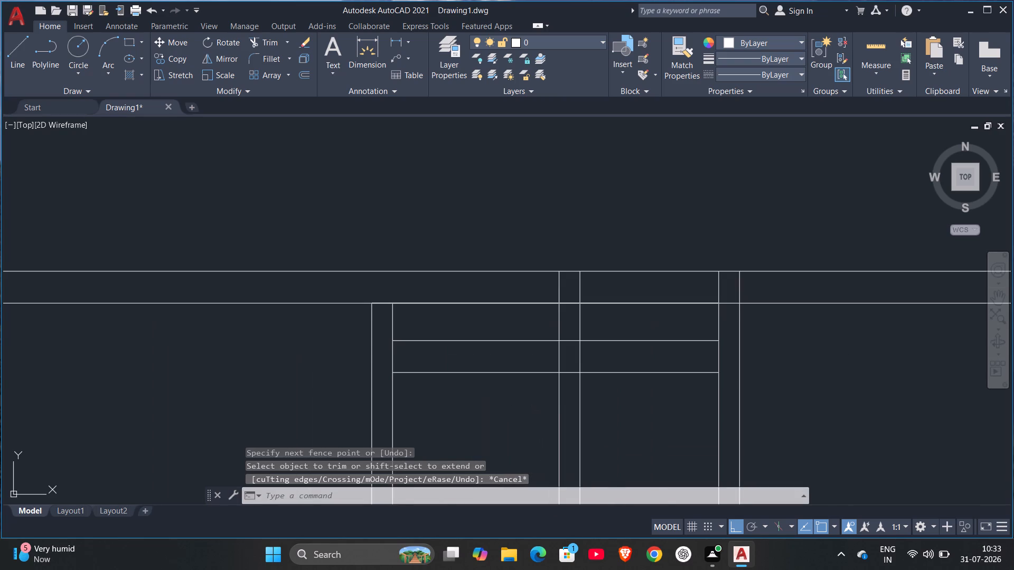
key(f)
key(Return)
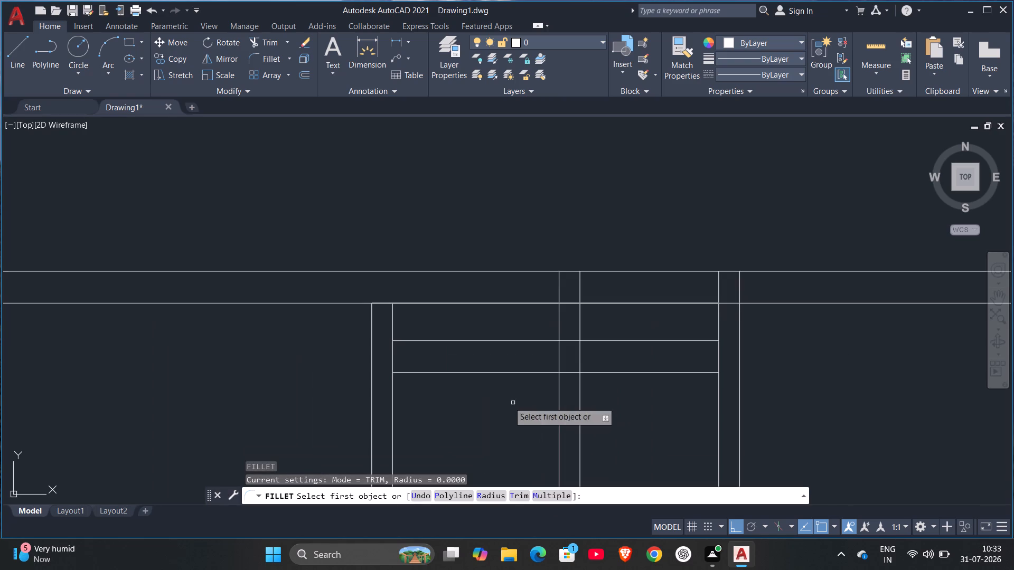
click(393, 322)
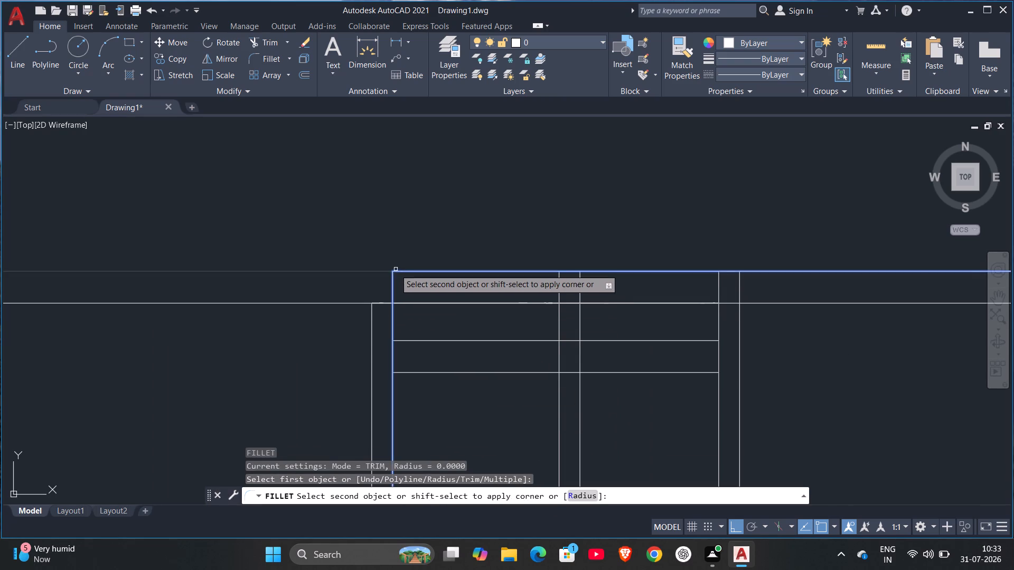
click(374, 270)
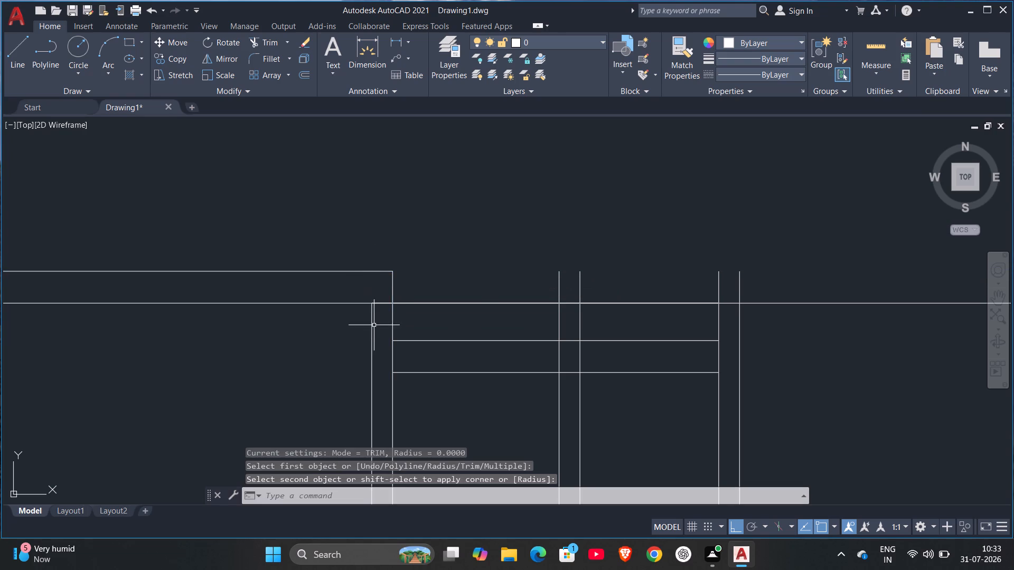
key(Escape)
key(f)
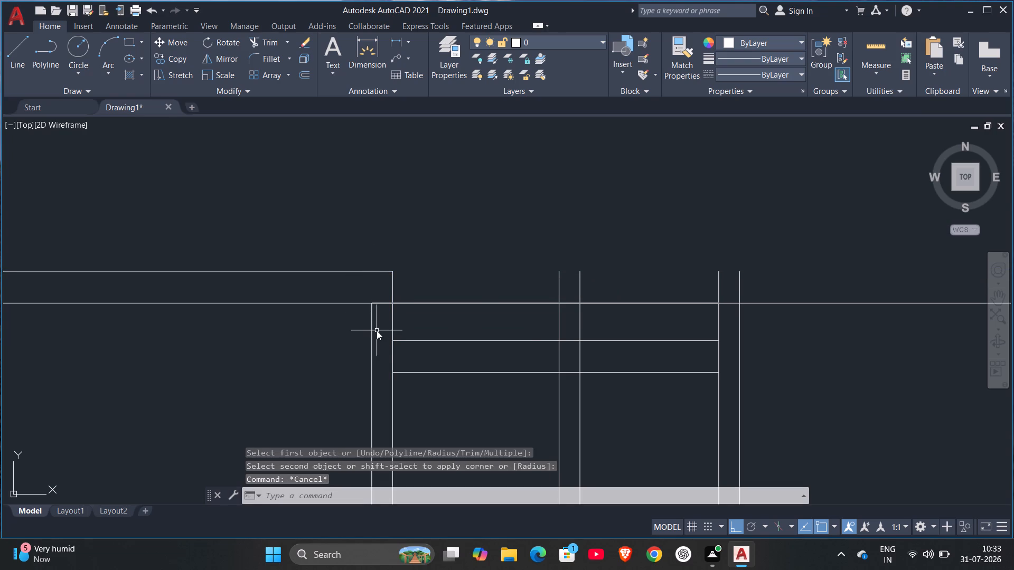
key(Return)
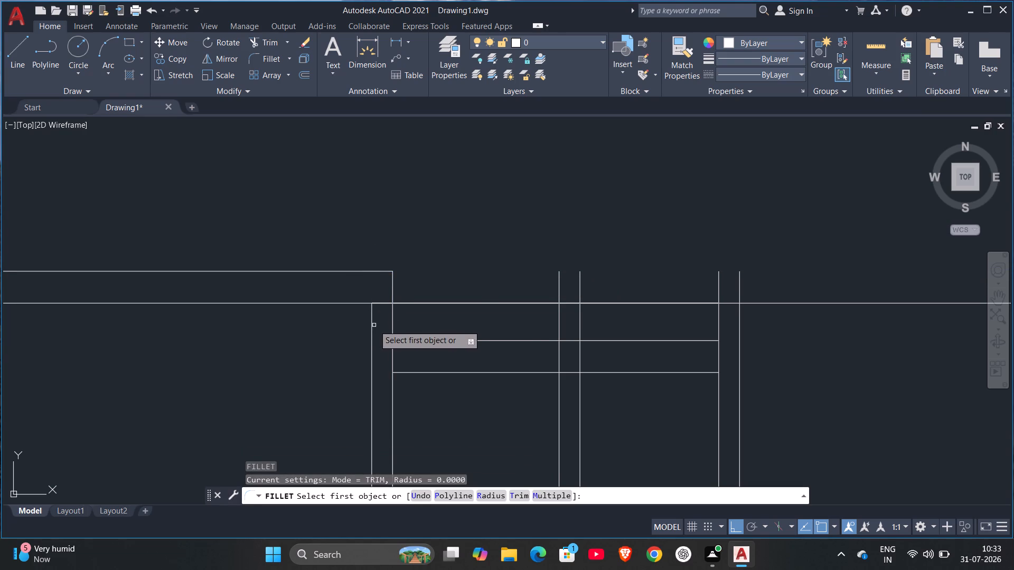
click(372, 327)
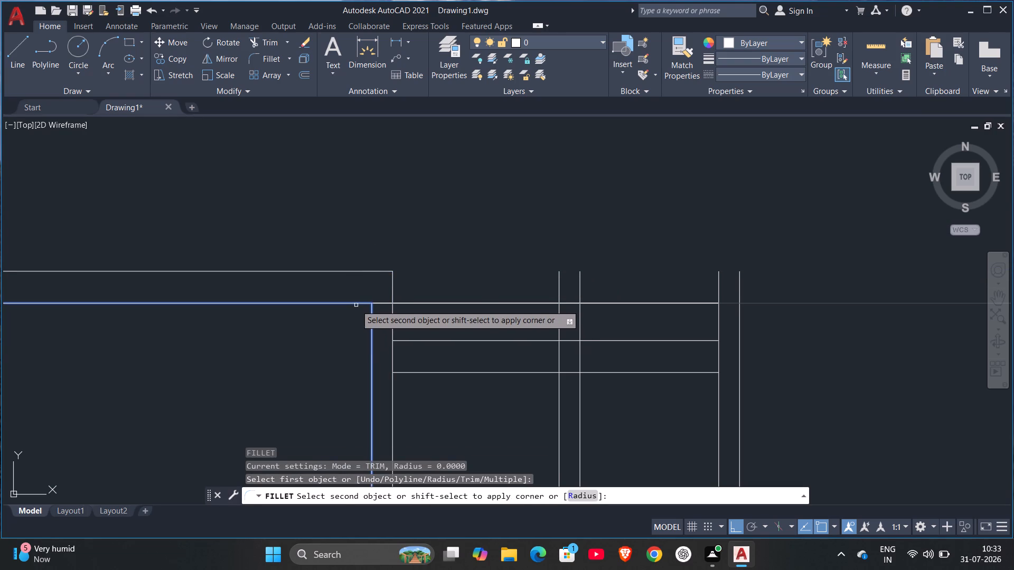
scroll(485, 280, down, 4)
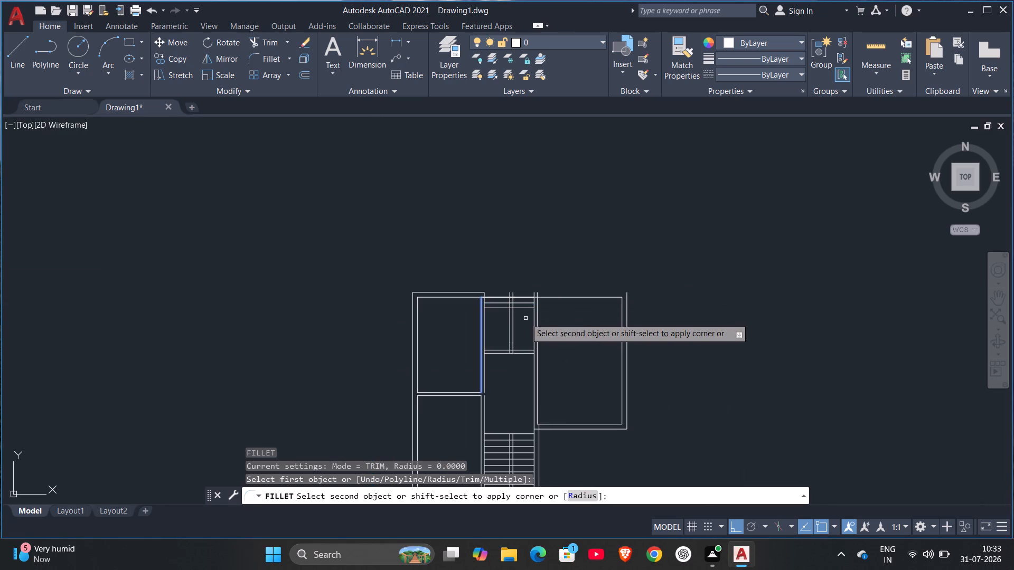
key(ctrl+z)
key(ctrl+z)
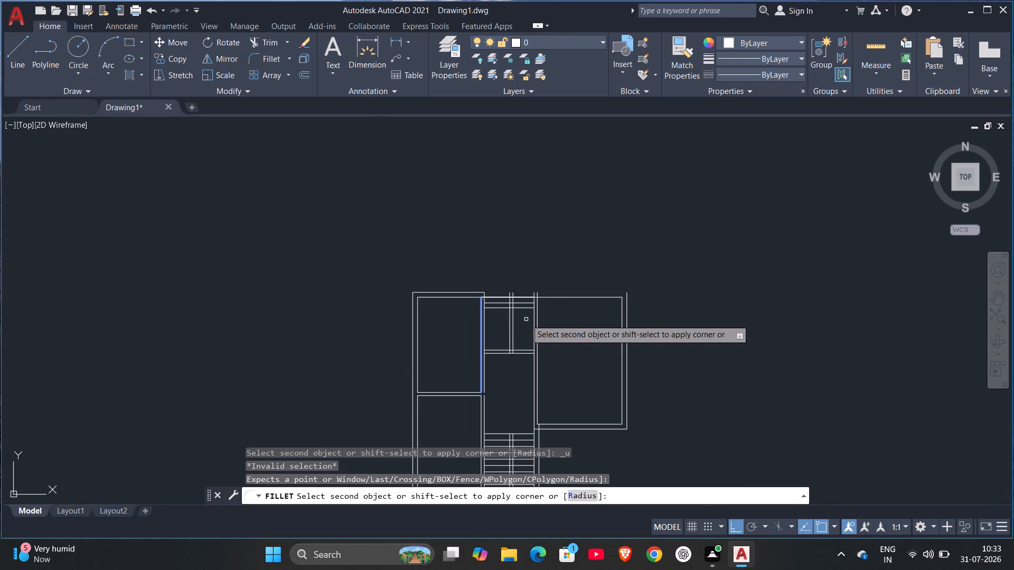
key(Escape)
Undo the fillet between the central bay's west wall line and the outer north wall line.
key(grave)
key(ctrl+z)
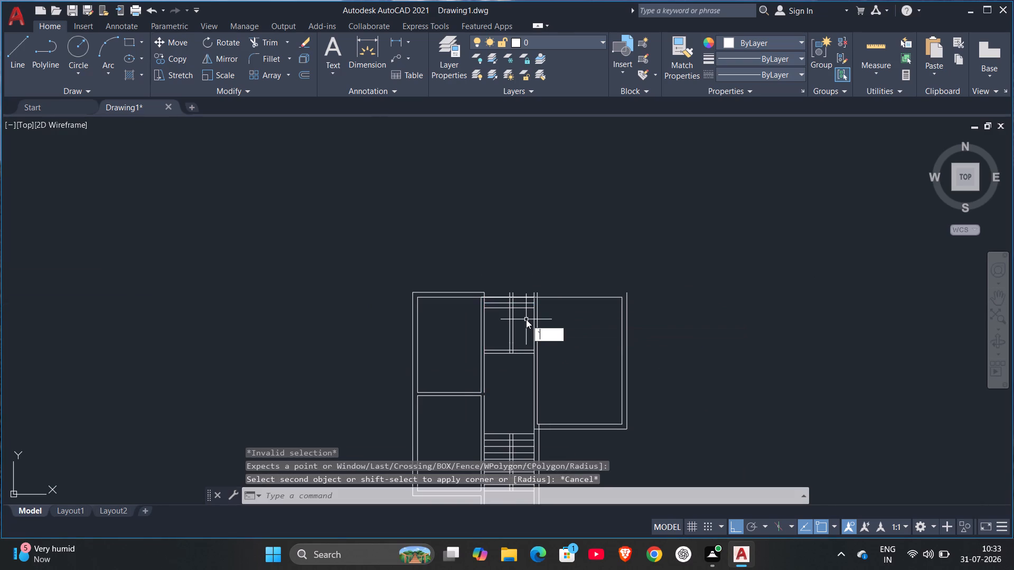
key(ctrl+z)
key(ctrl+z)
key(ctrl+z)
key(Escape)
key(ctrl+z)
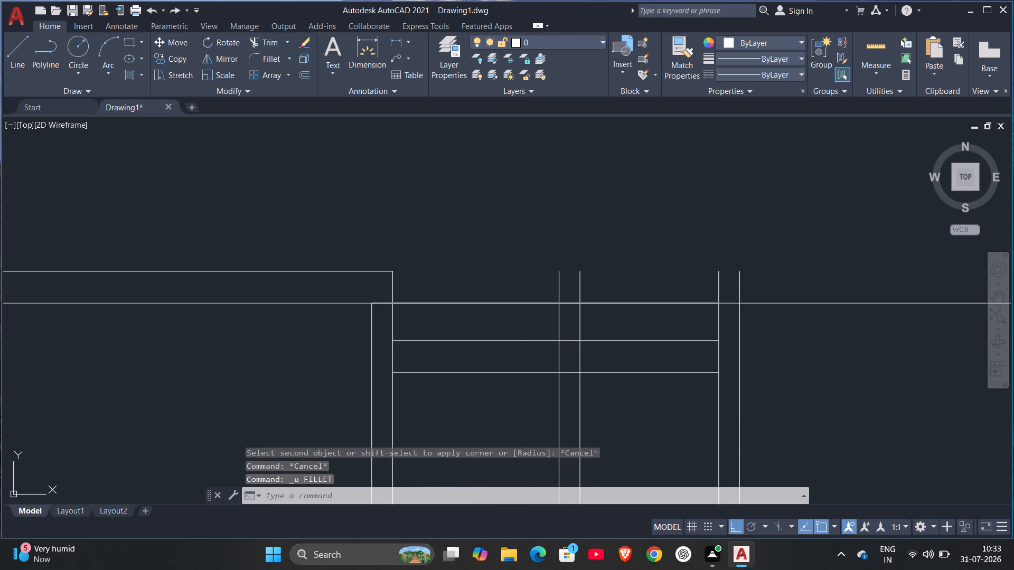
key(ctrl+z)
Examine the central bay's north end, where its vertical walls meet the building's north wall.
scroll(525, 320, down, 3)
middle_drag(567, 354, 534, 318)
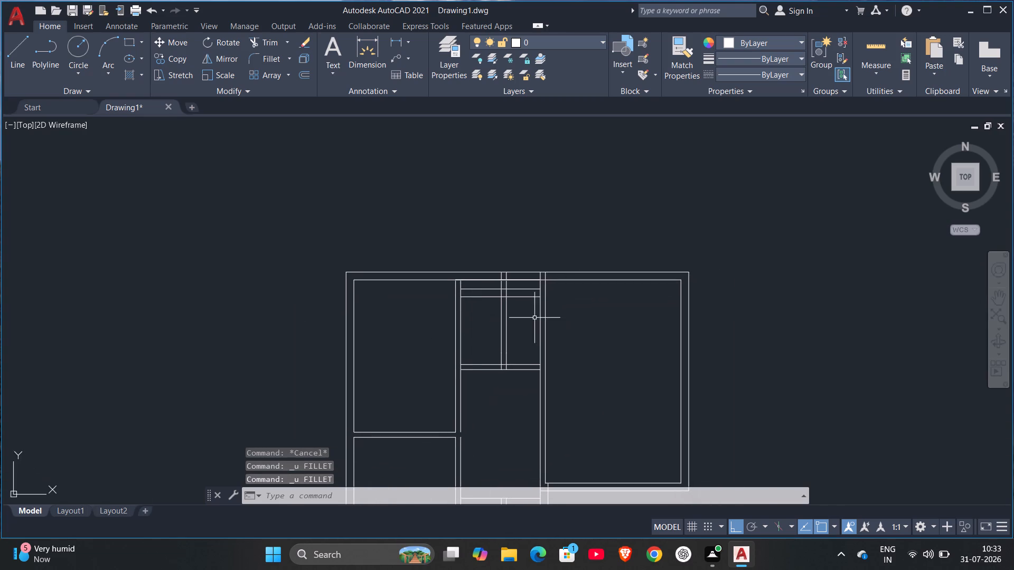
scroll(534, 313, up, 3)
middle_drag(536, 309, 546, 336)
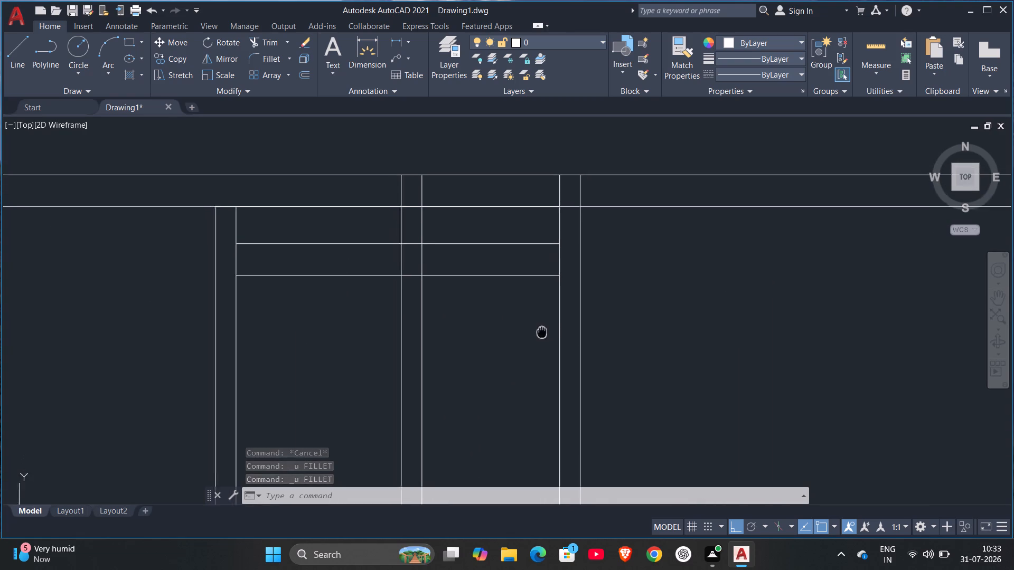
middle_drag(546, 336, 593, 365)
scroll(588, 365, down, 1)
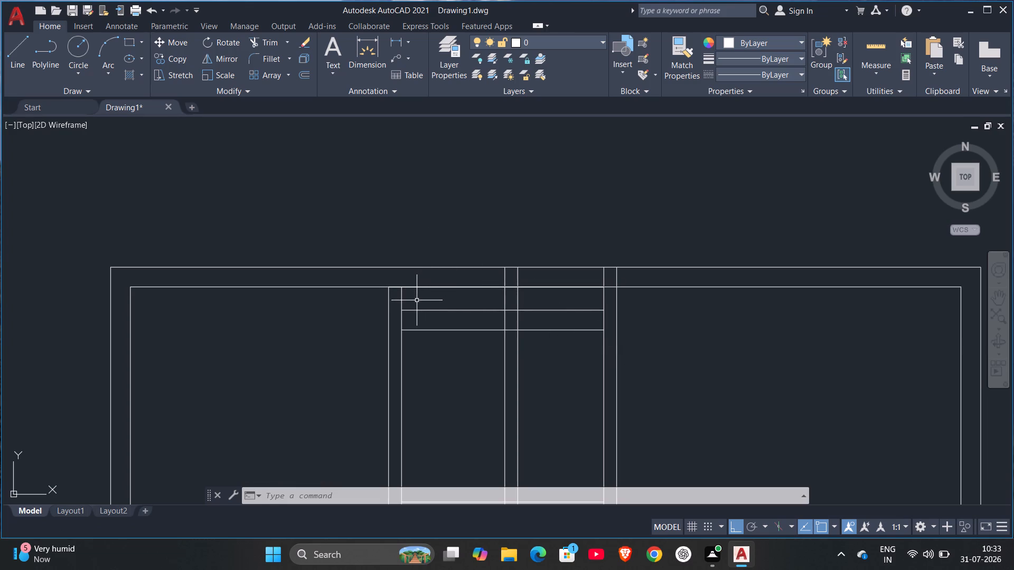
scroll(409, 308, up, 1)
scroll(409, 308, down, 2)
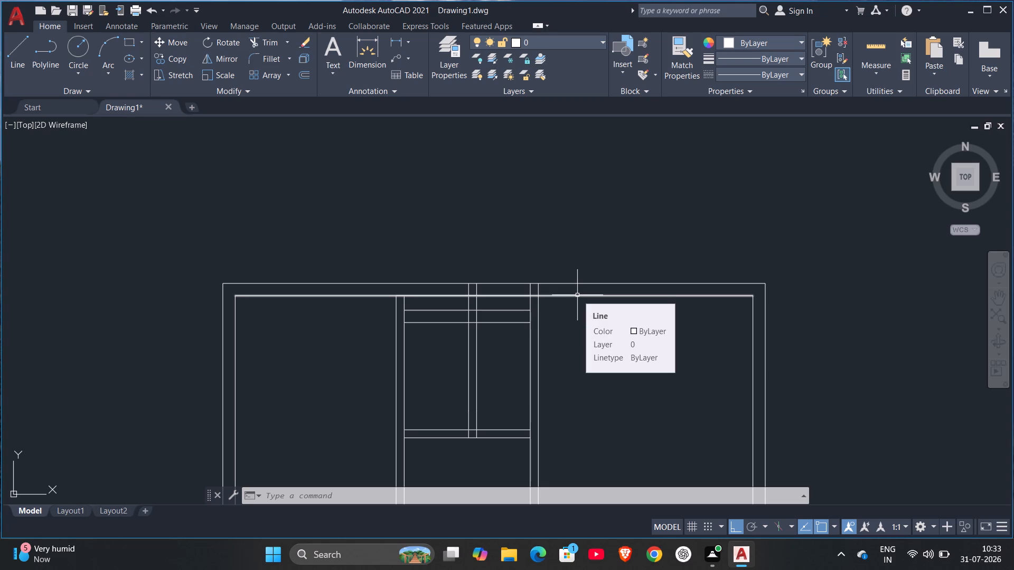
scroll(576, 295, up, 2)
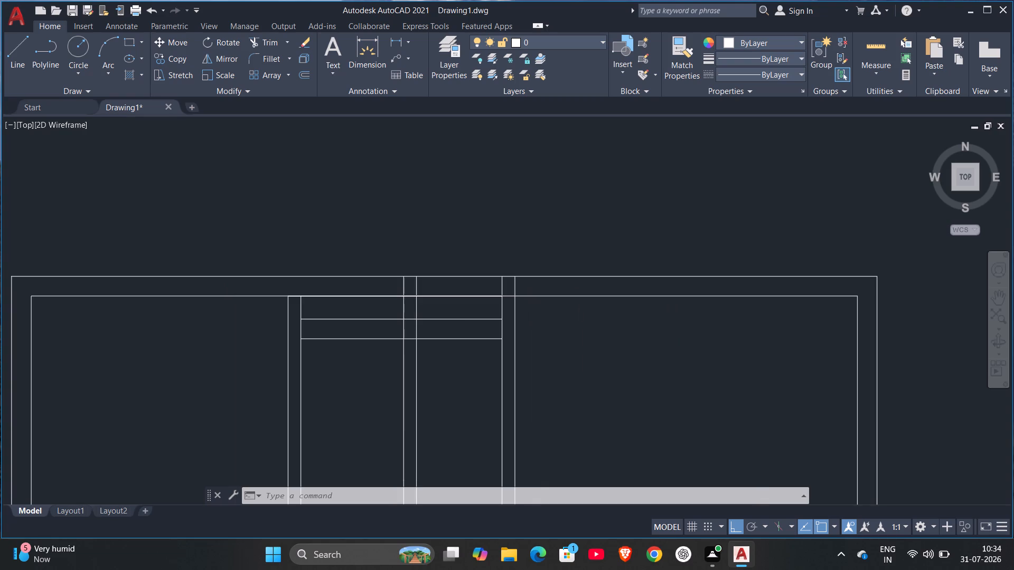
middle_drag(574, 295, 828, 261)
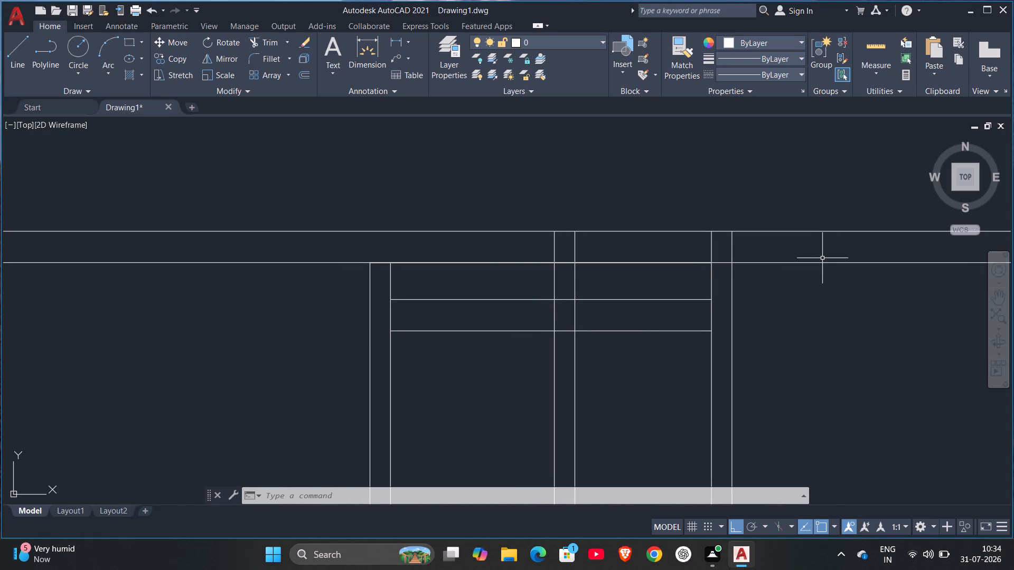
Draw a vertical line continuing the west partition's east face from the inner to the outer north wall line.
key(Escape)
key(l)
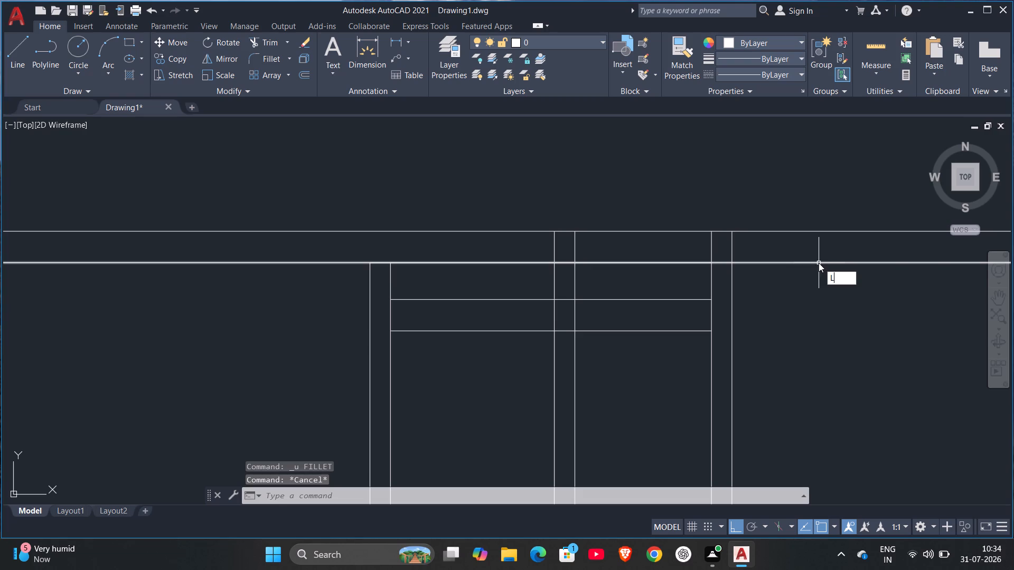
key(Return)
scroll(383, 276, up, 2)
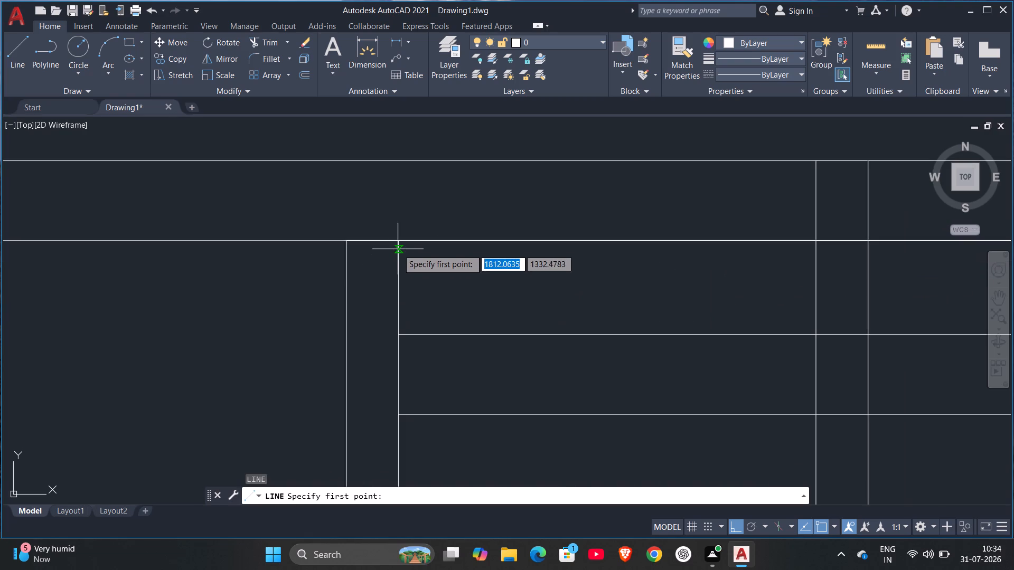
click(400, 240)
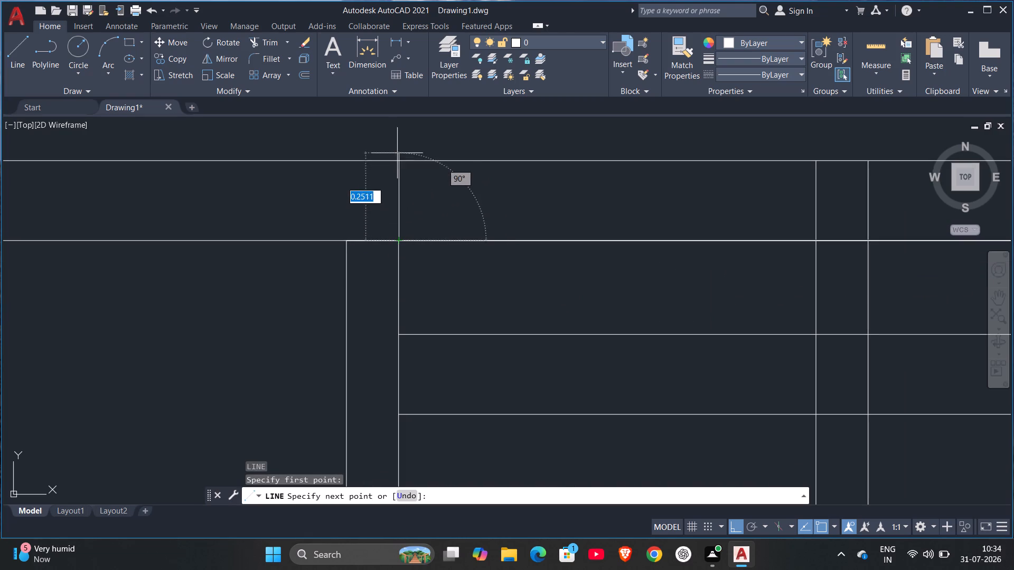
click(401, 163)
key(Escape)
scroll(526, 176, down, 1)
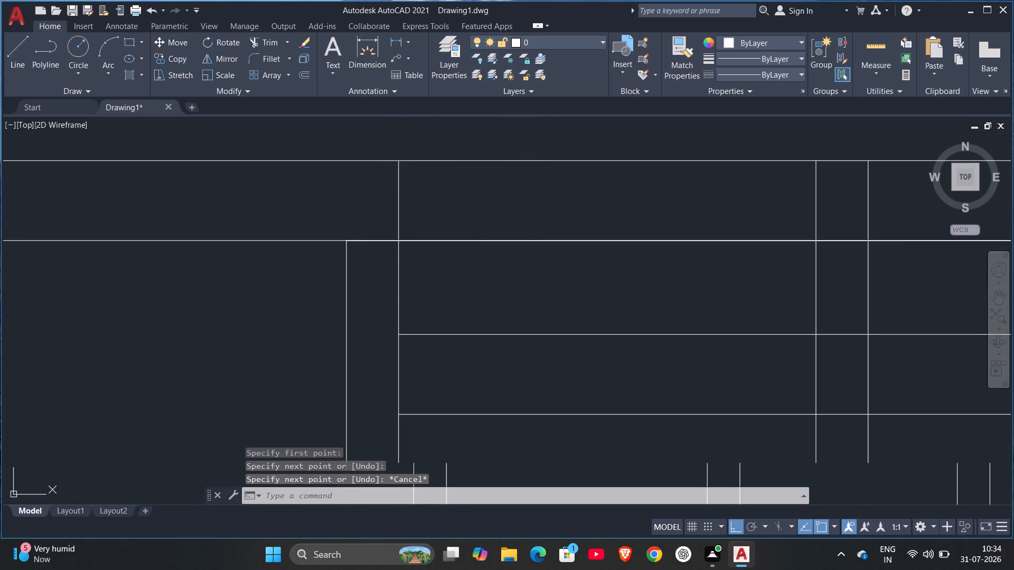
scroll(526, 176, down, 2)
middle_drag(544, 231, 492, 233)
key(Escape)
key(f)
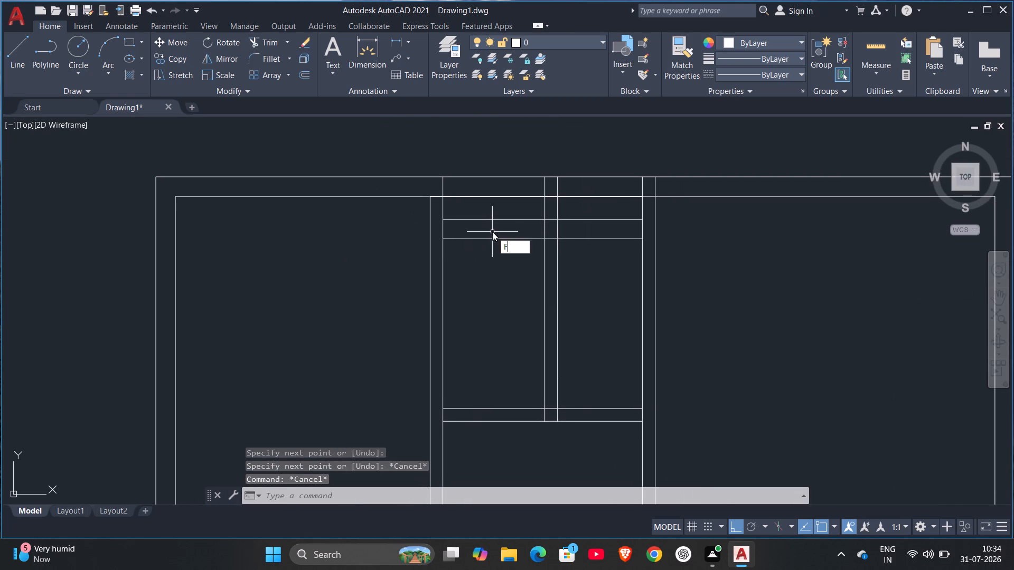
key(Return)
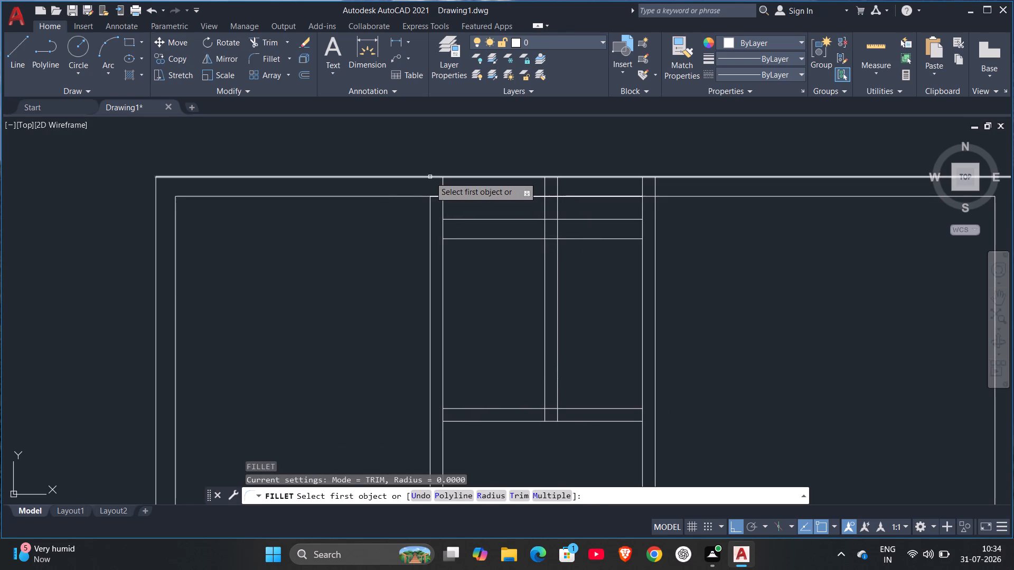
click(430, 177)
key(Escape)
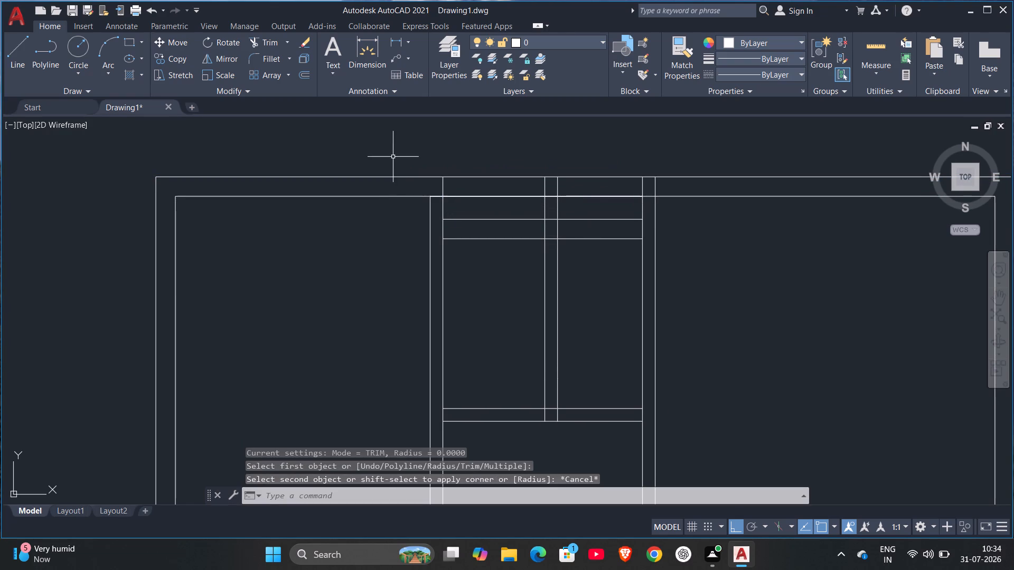
Trim the north wall lines between the central bay's side walls and the middle pair's stubs north of the northern cross wall.
scroll(670, 226, up, 1)
middle_drag(670, 226, 614, 307)
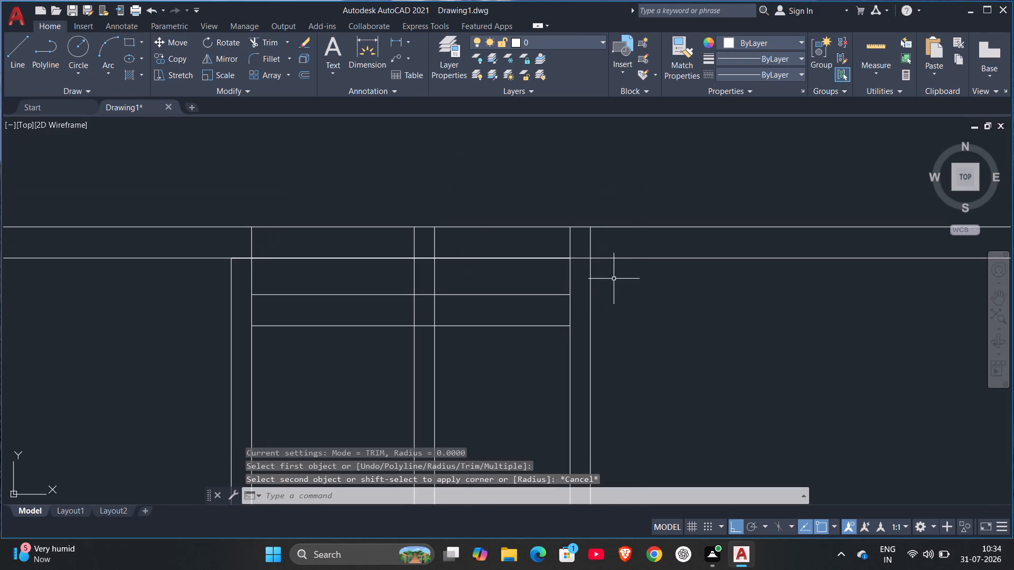
key(Escape)
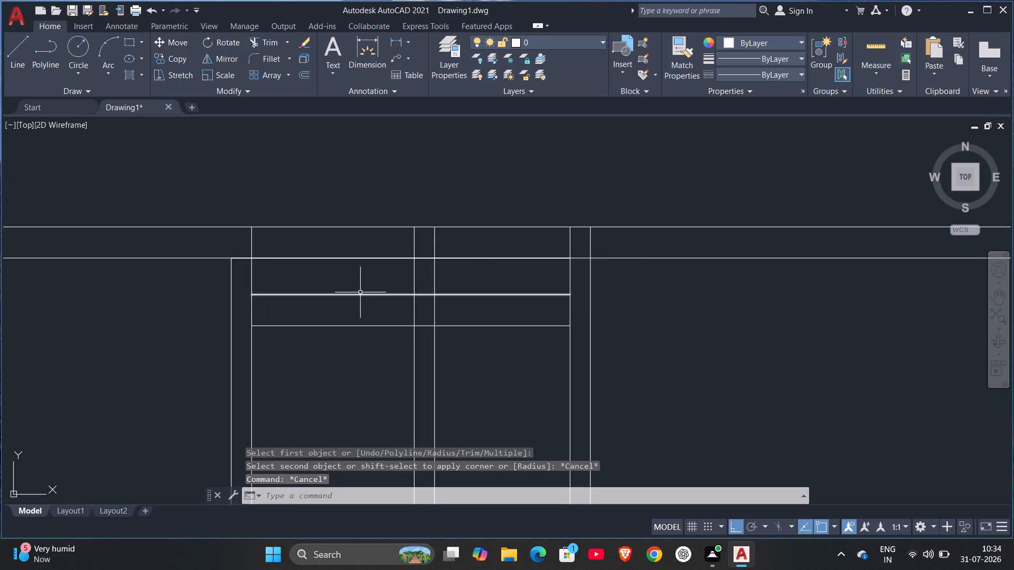
key(Escape)
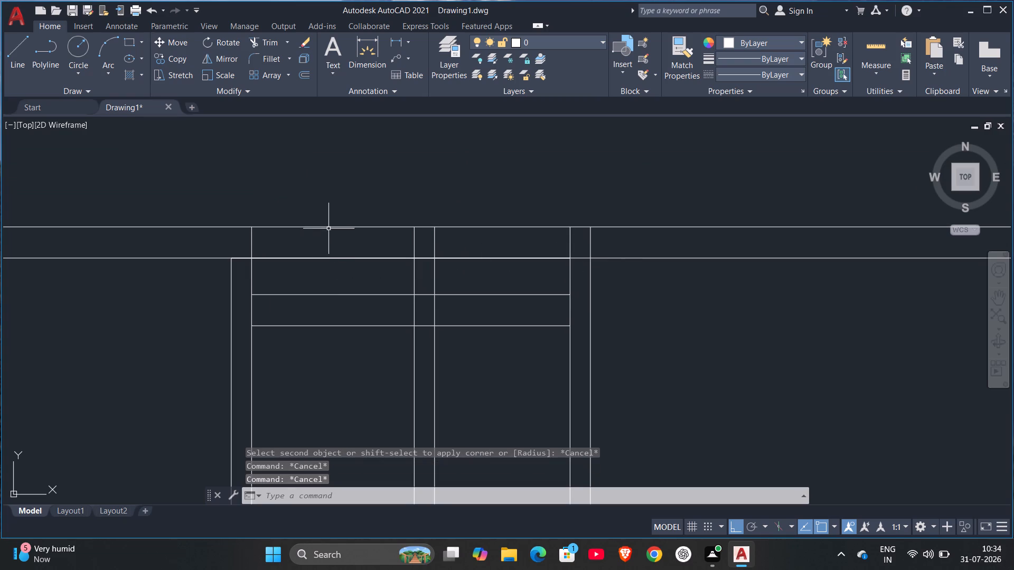
text(TR)
key(Return)
drag(327, 216, 335, 287)
drag(479, 214, 475, 266)
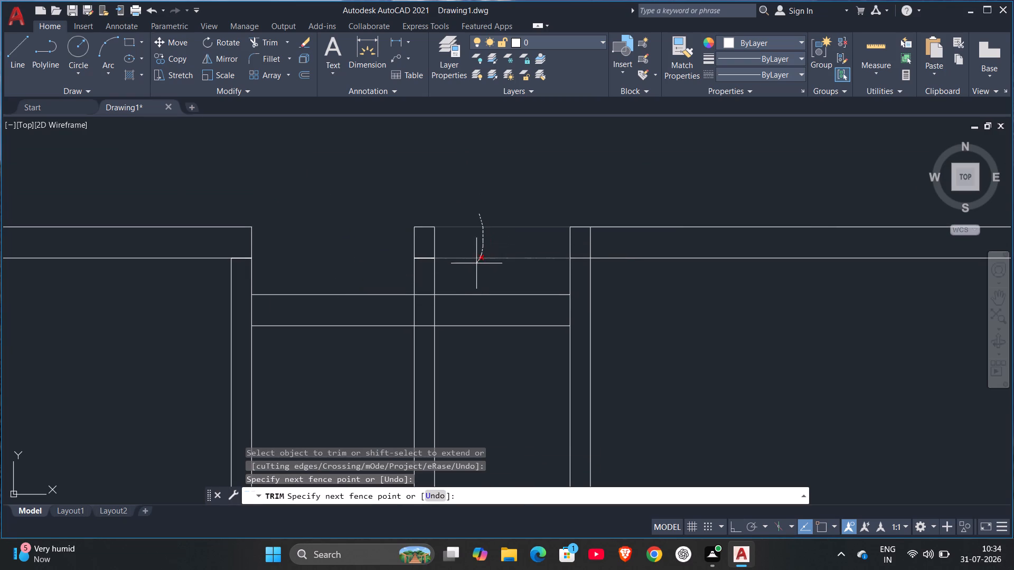
drag(475, 266, 412, 253)
drag(427, 224, 429, 234)
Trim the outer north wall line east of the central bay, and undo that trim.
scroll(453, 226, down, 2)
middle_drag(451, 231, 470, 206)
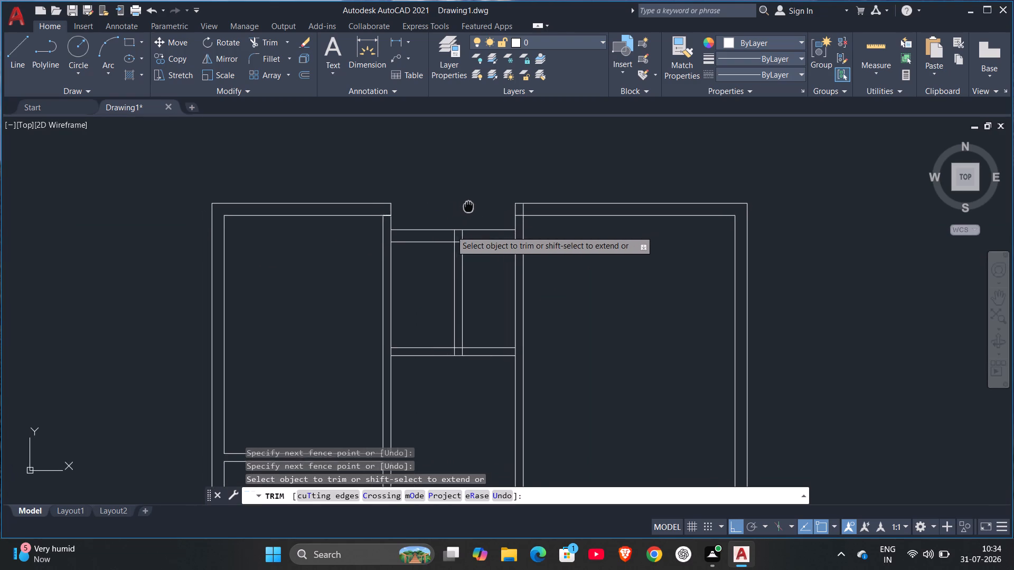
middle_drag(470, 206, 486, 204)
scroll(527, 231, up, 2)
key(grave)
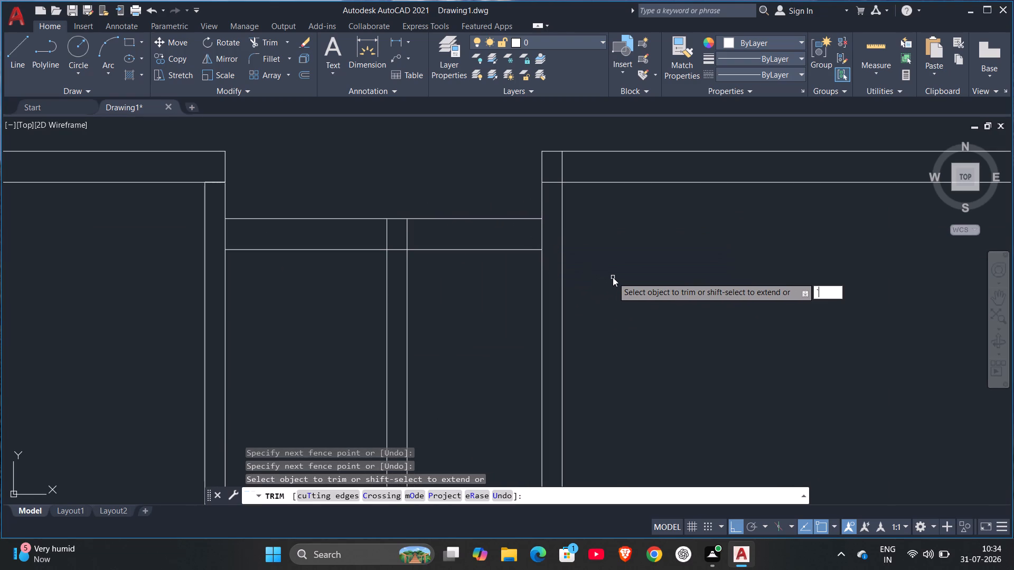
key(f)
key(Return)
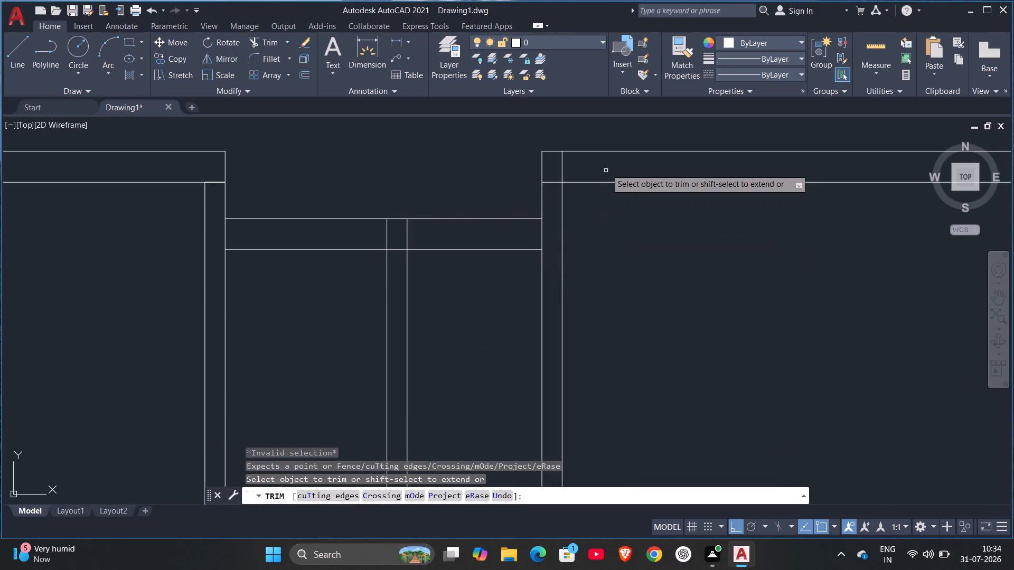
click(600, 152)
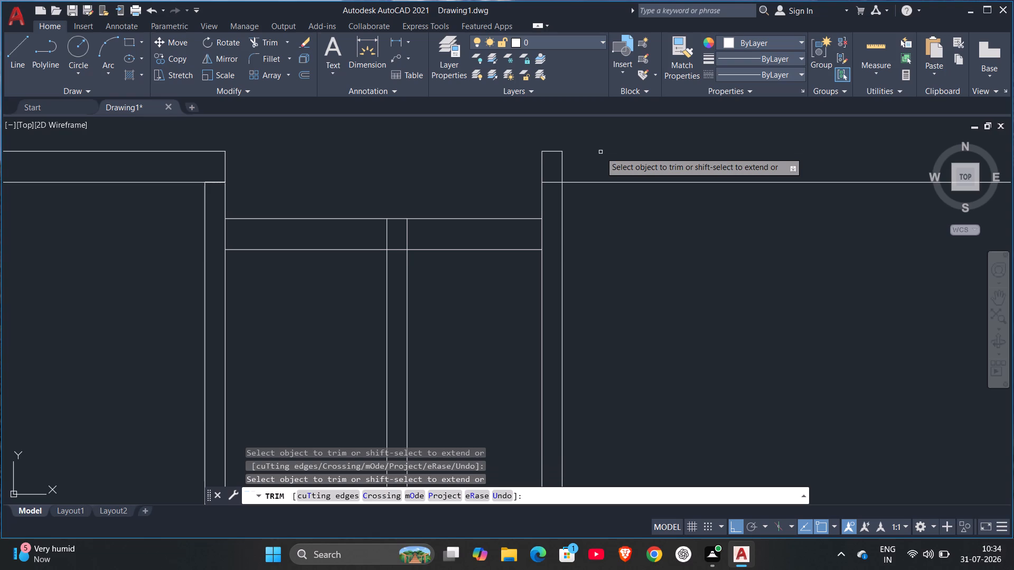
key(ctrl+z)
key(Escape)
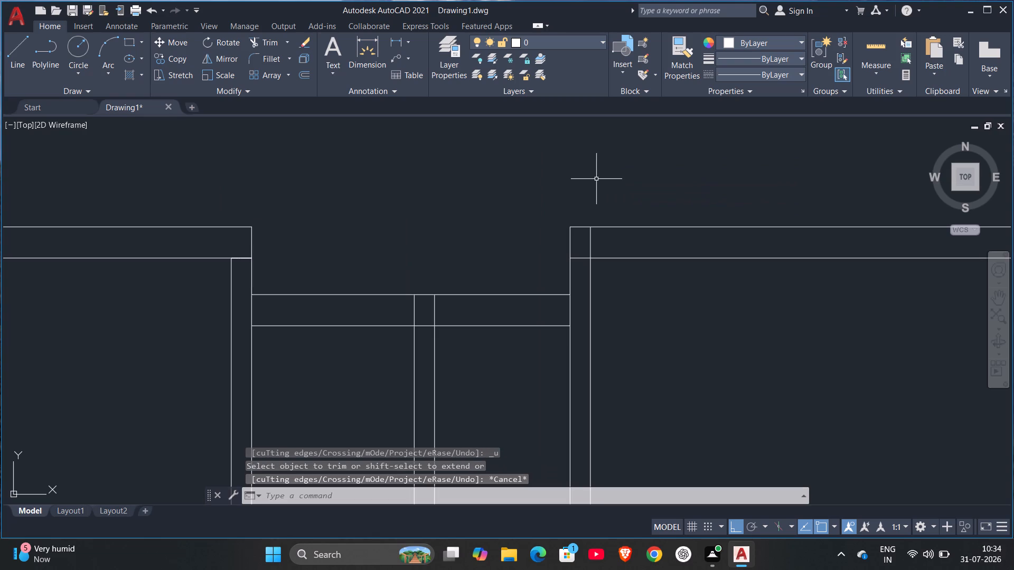
Fillet the outer and inner wall lines at the east room's northwest corner with zero radius.
key(Escape)
key(f)
key(Return)
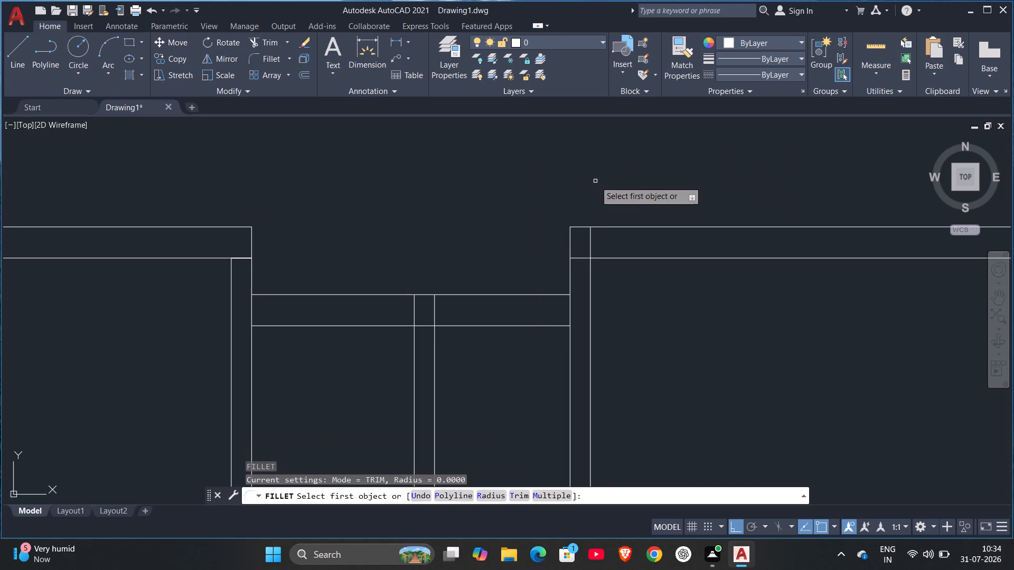
click(613, 225)
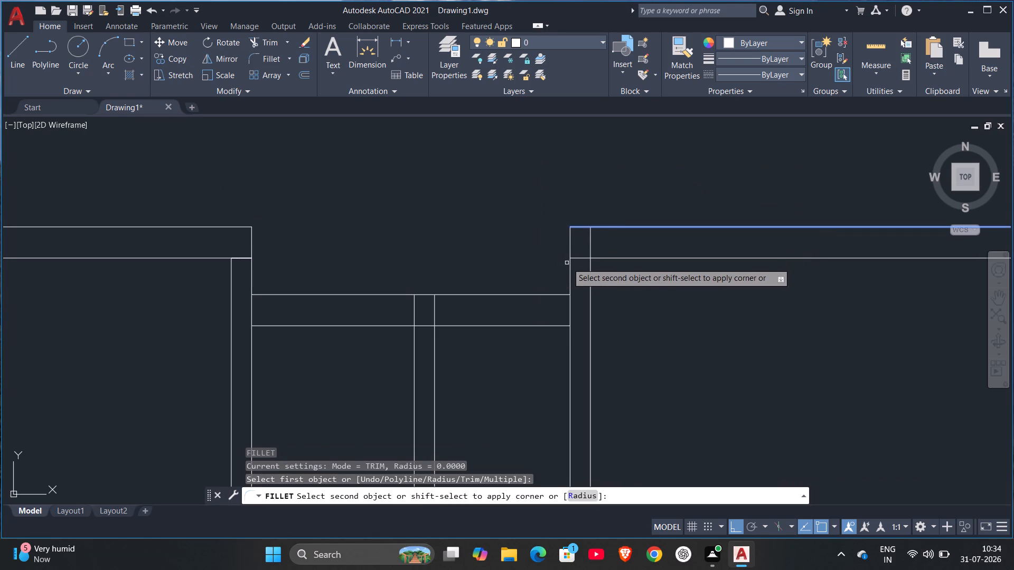
click(570, 262)
key(space)
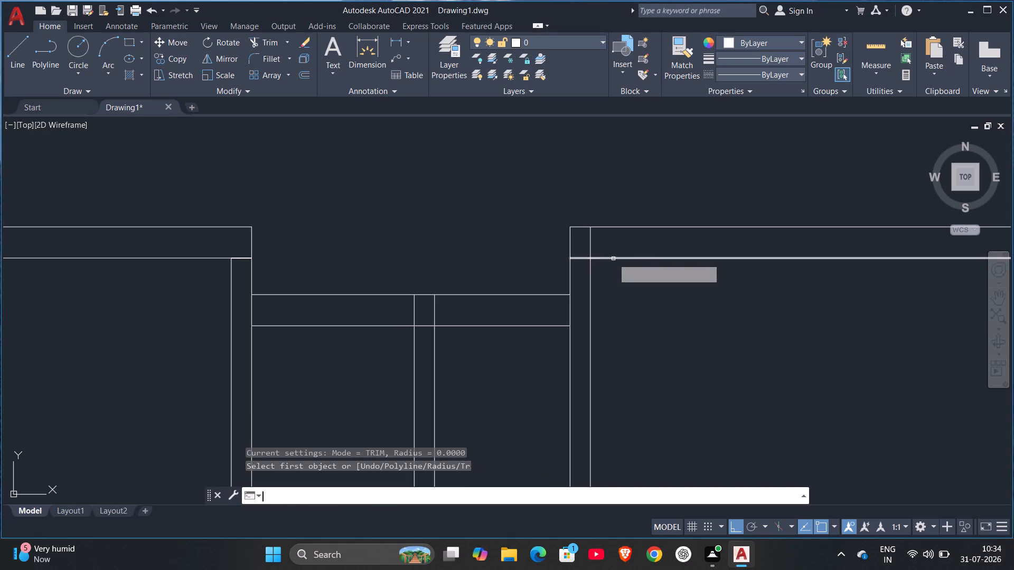
click(613, 259)
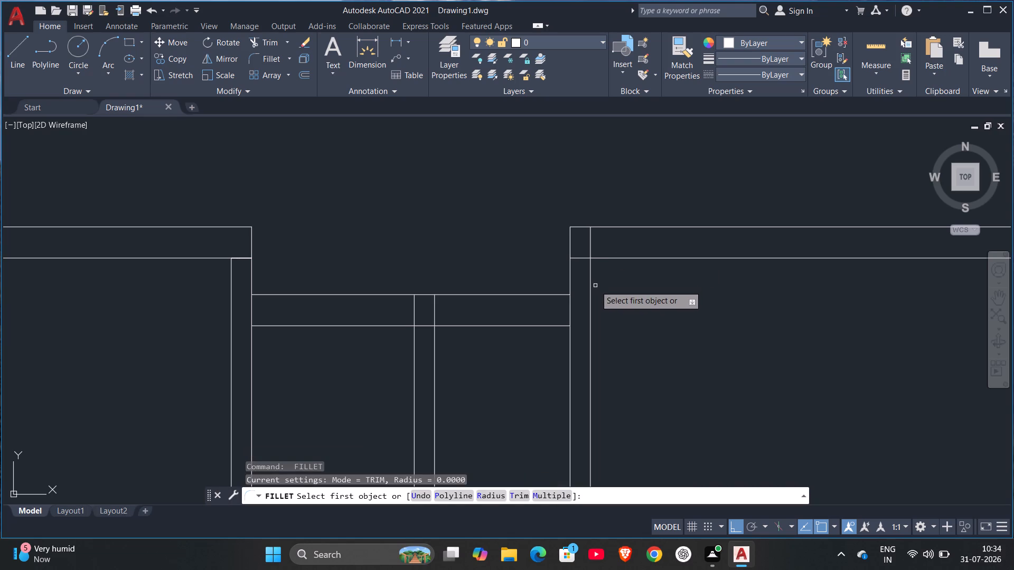
click(590, 290)
click(609, 259)
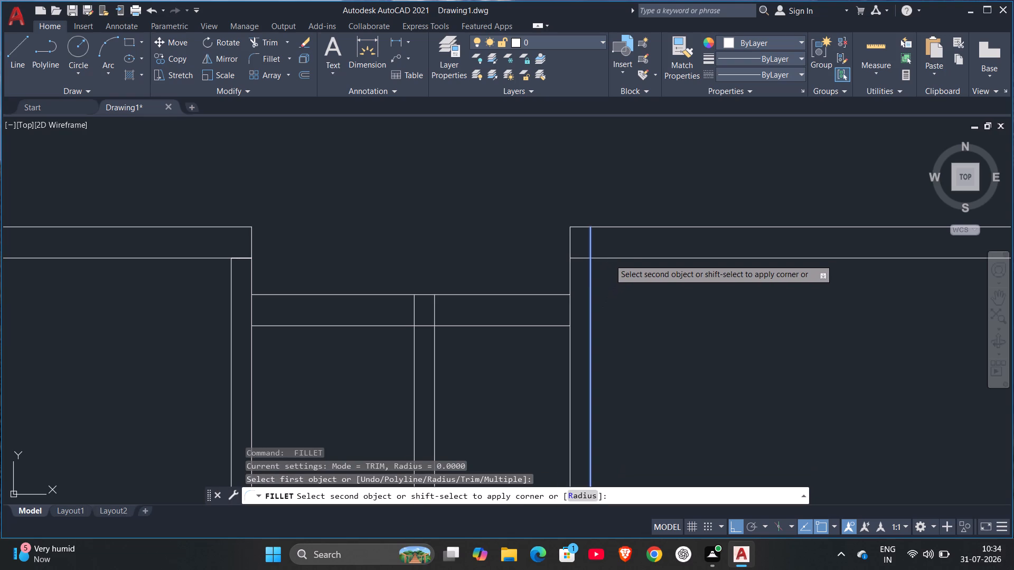
Fillet the west room's inner north wall line with the west partition's west face at zero radius.
scroll(259, 292, down, 1)
middle_drag(258, 292, 459, 262)
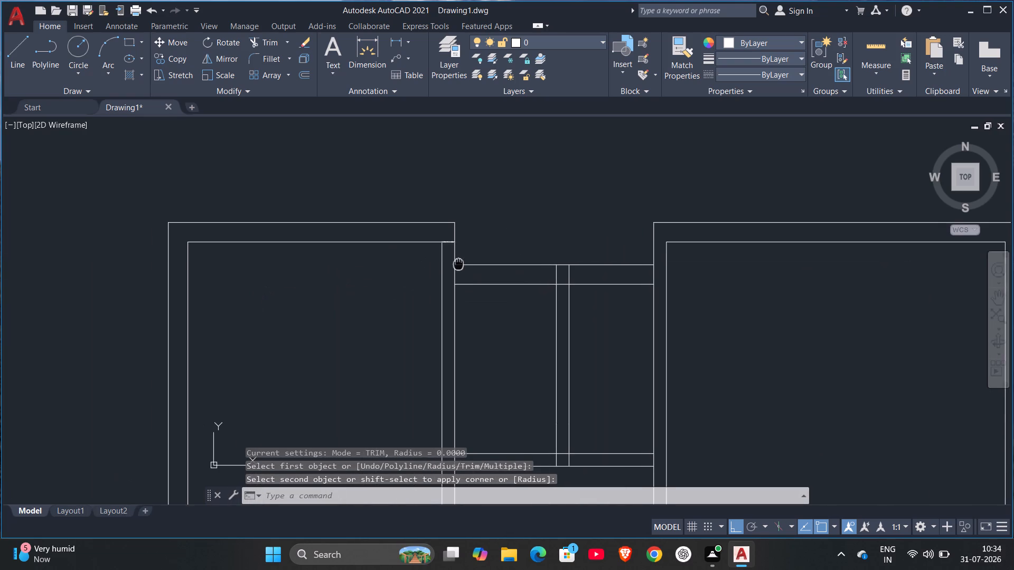
middle_drag(459, 262, 460, 261)
scroll(442, 253, up, 1)
key(space)
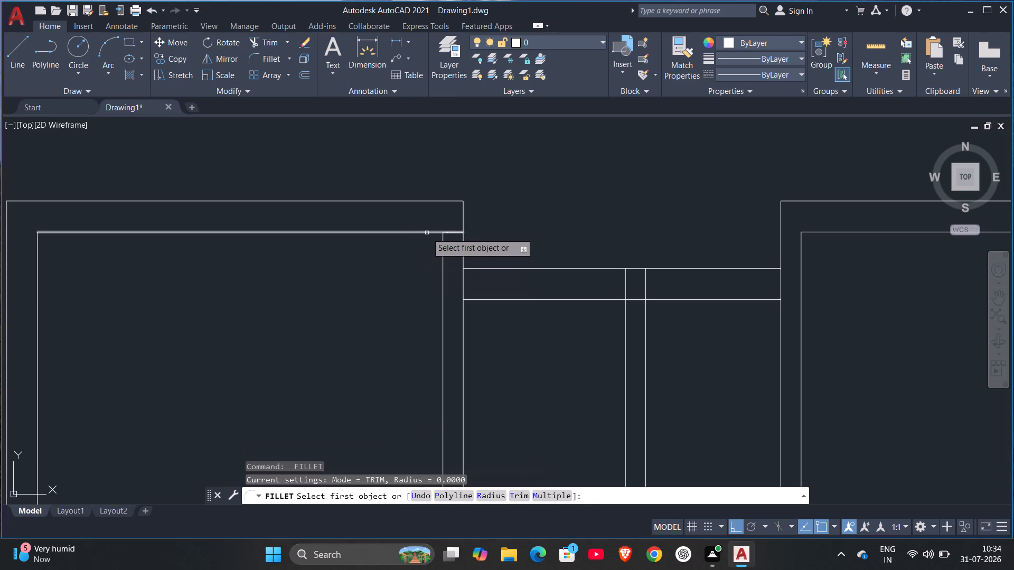
click(428, 232)
click(439, 246)
click(442, 250)
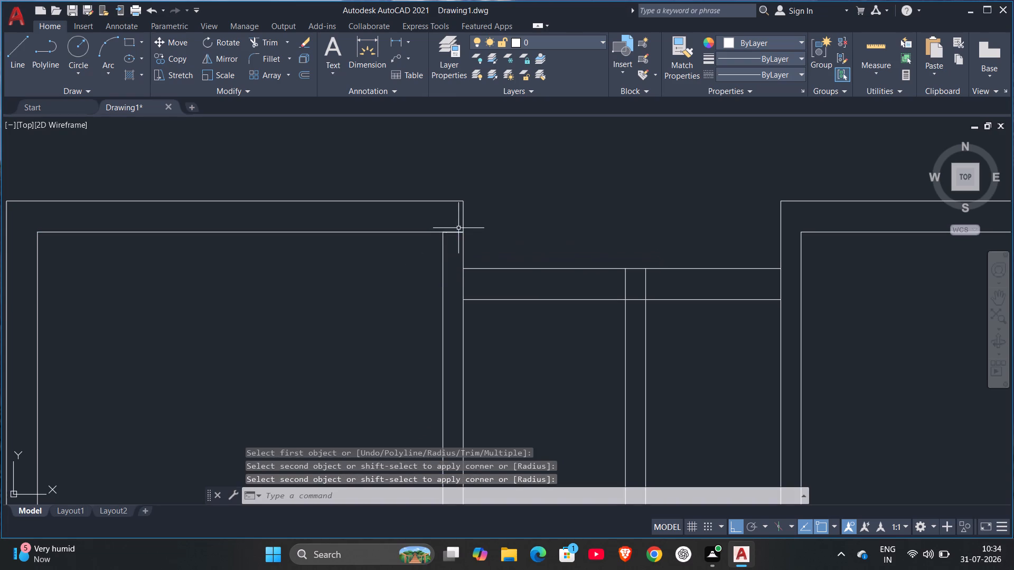
key(space)
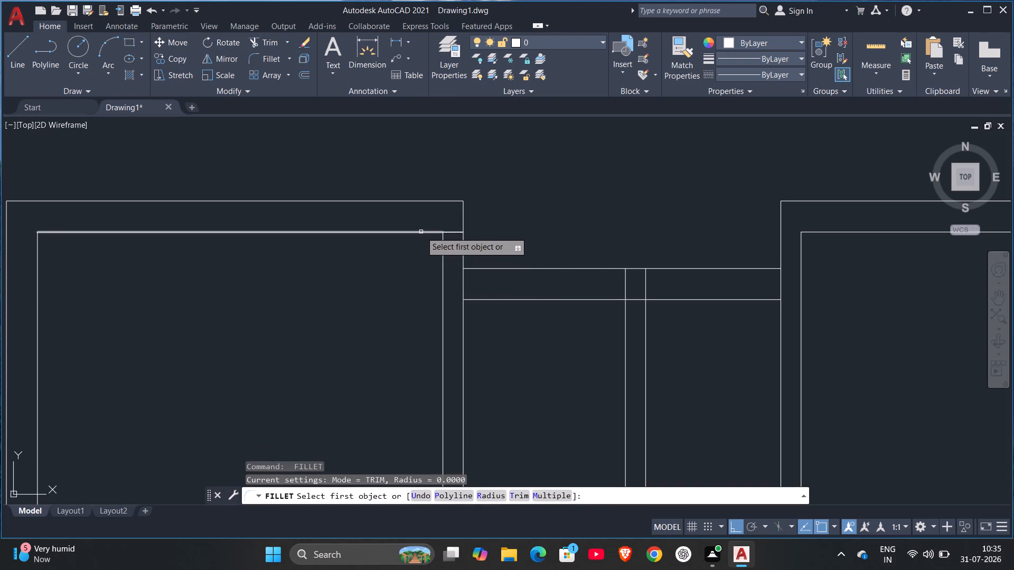
click(421, 232)
click(443, 249)
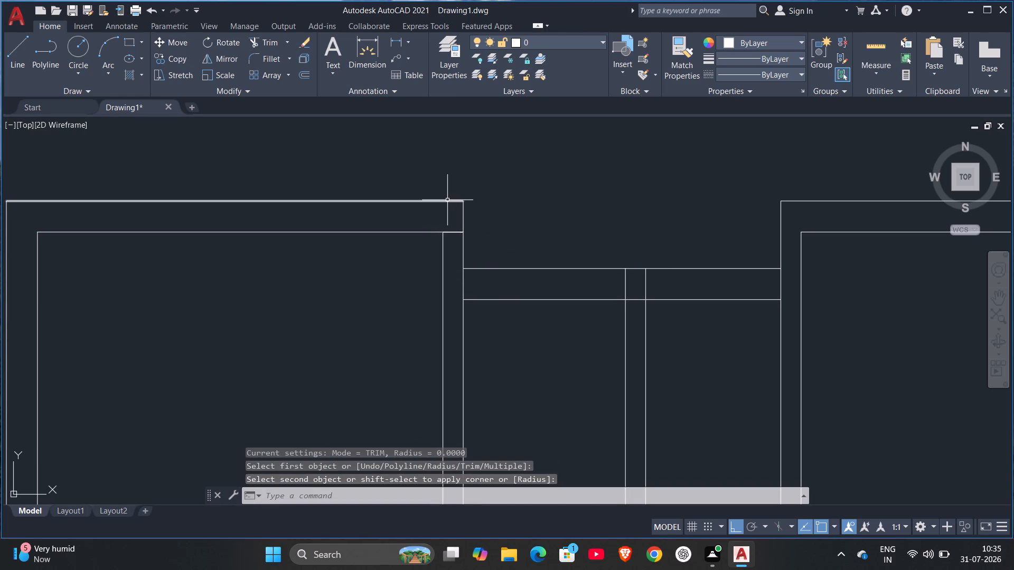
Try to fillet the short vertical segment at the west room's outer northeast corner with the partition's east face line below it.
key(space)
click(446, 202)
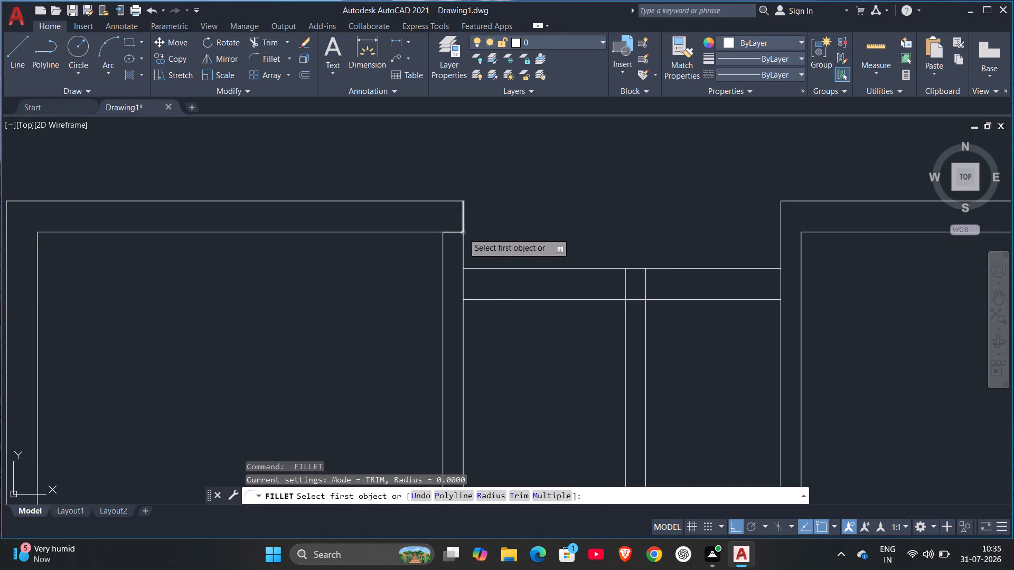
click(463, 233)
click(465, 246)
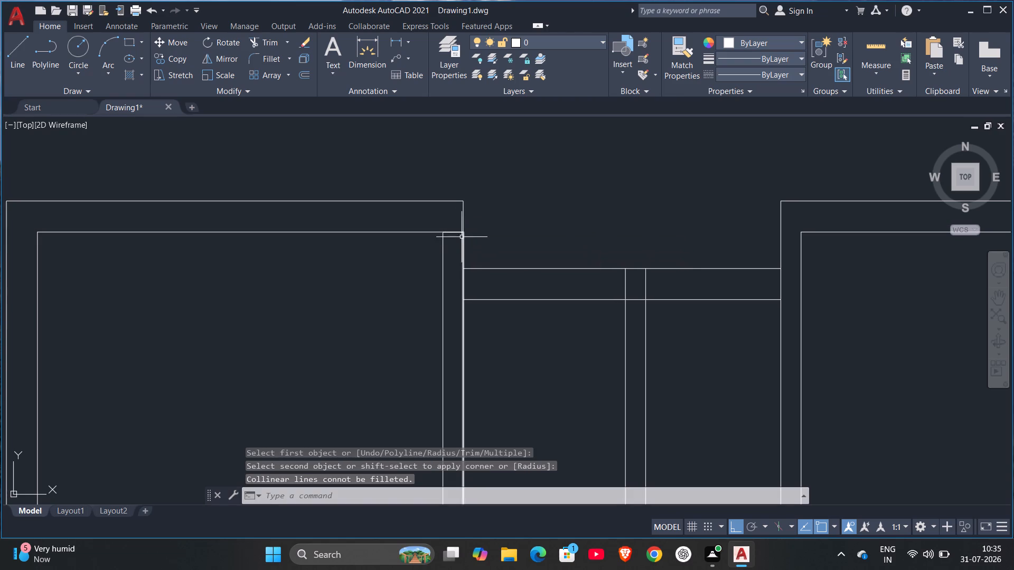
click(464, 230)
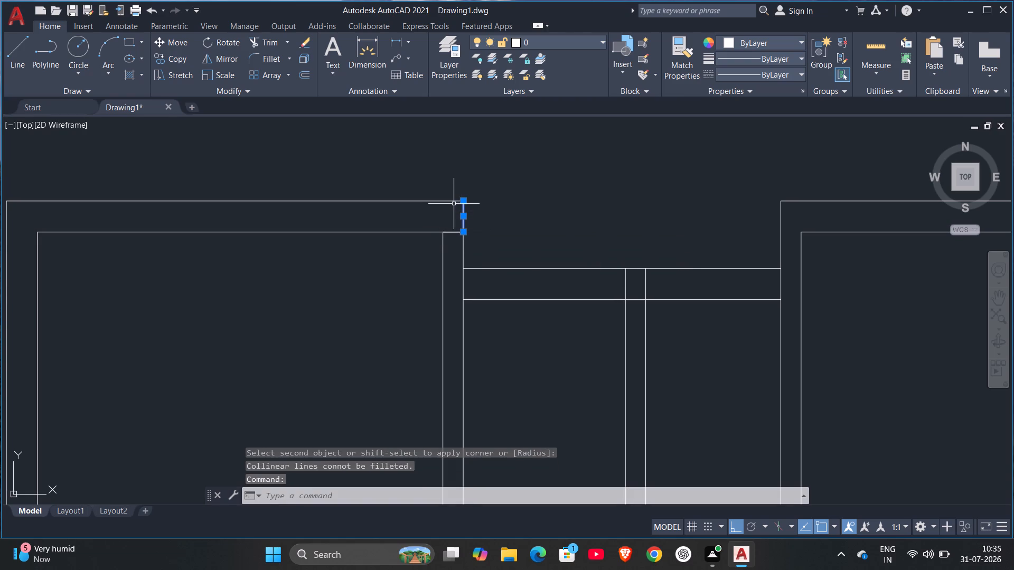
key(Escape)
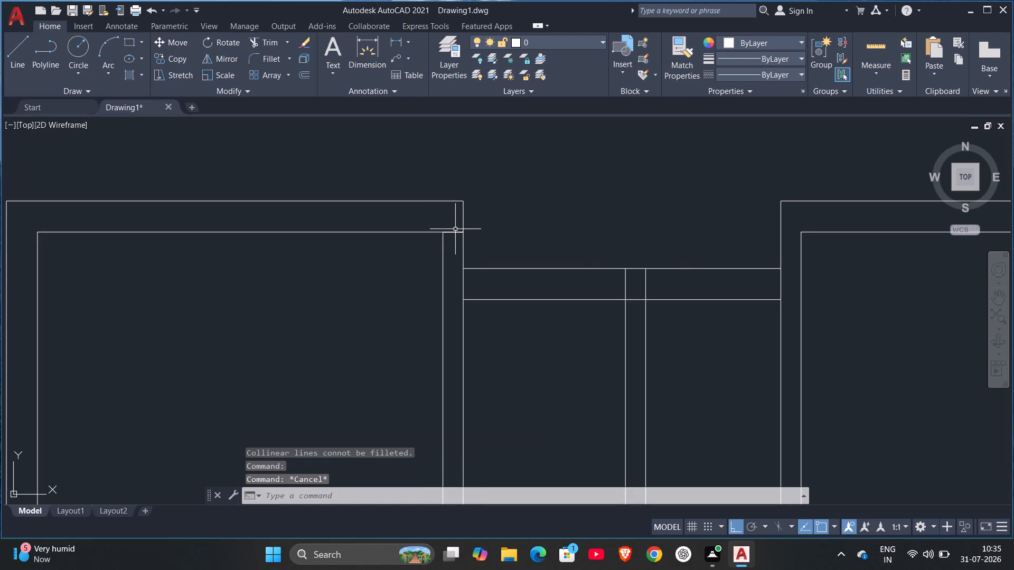
Trim the leftover inner north wall line between the west partition's two faces.
text(TR)
key(Return)
drag(454, 229, 452, 243)
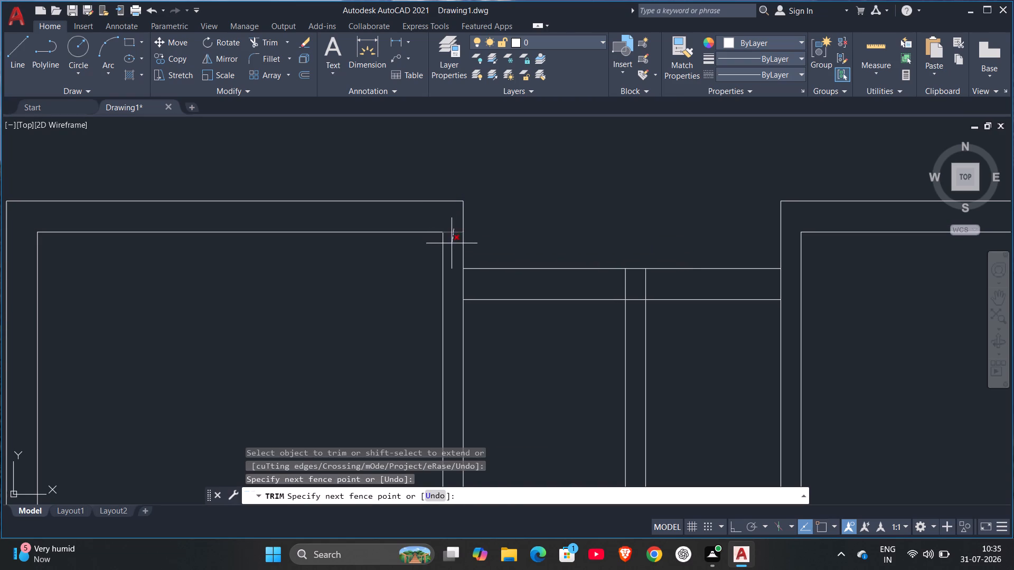
drag(452, 243, 451, 244)
Examine the wall junctions from the central bay's recessed north end down to the staircase and south walls.
scroll(491, 228, down, 1)
middle_drag(492, 235, 428, 212)
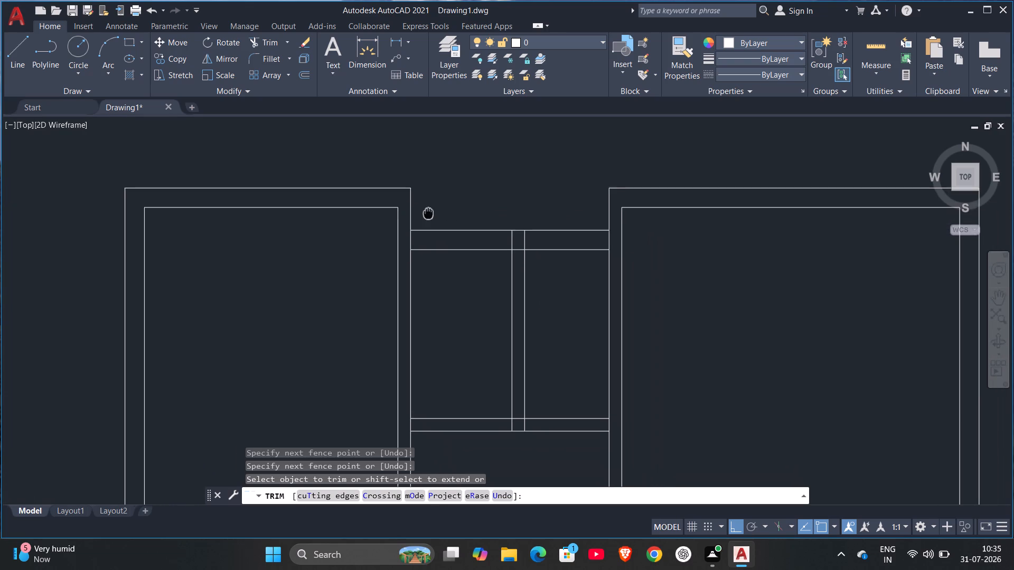
middle_drag(428, 212, 426, 211)
scroll(500, 237, up, 1)
middle_drag(537, 355, 481, 298)
scroll(538, 357, down, 2)
scroll(614, 538, up, 1)
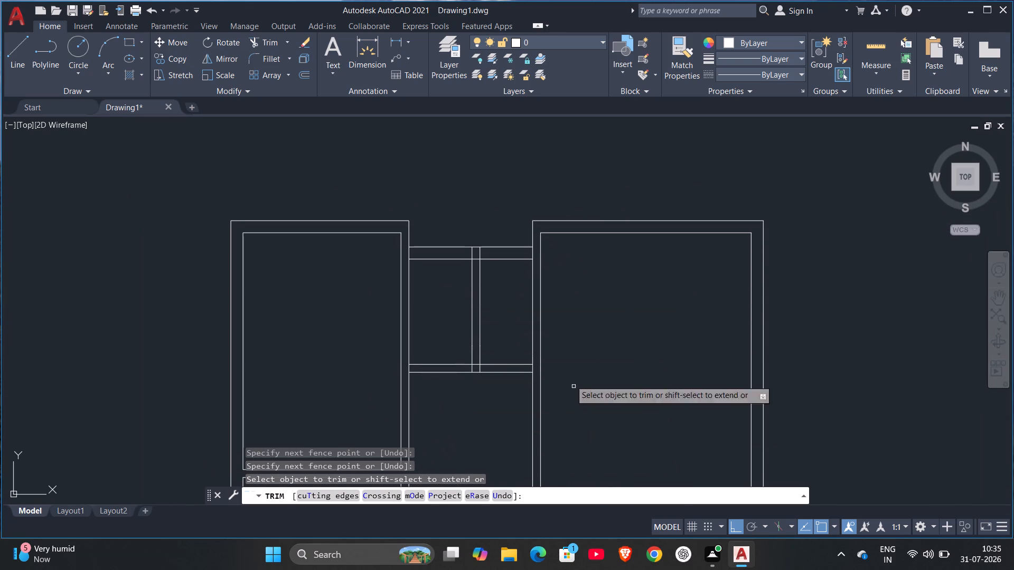
scroll(515, 245, down, 1)
middle_drag(522, 277, 481, 185)
scroll(522, 277, down, 1)
scroll(491, 220, up, 1)
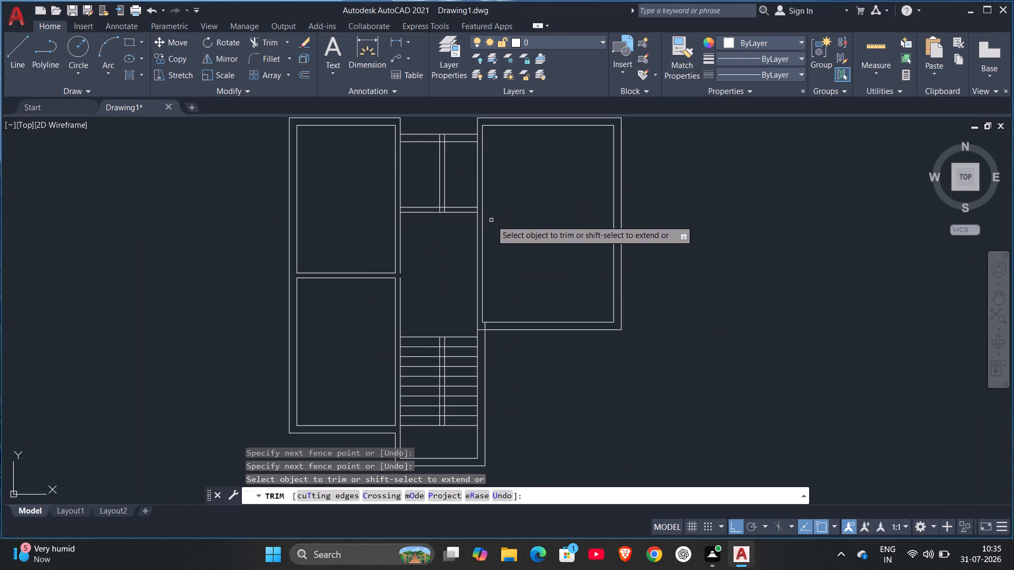
middle_drag(547, 392, 628, 359)
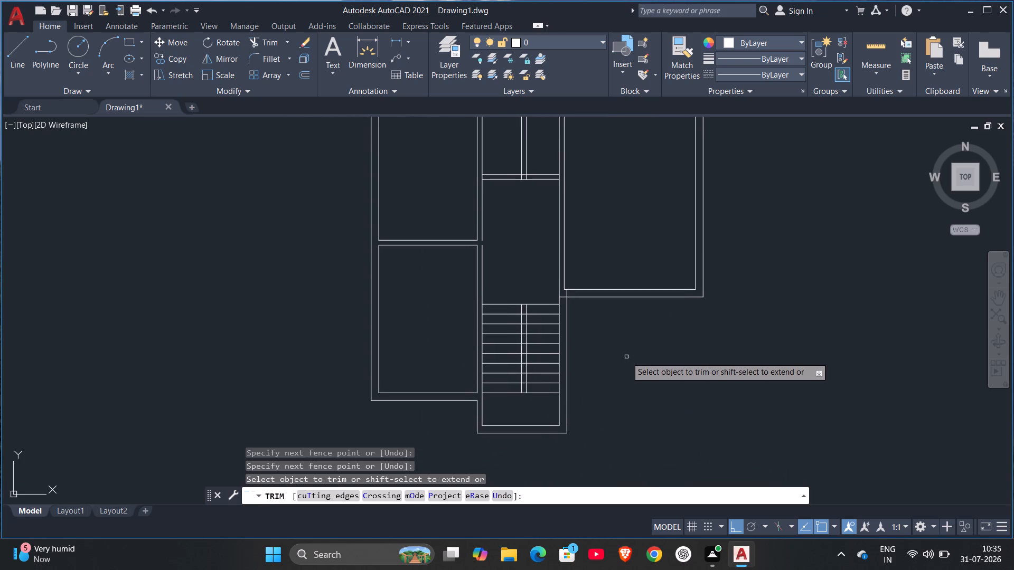
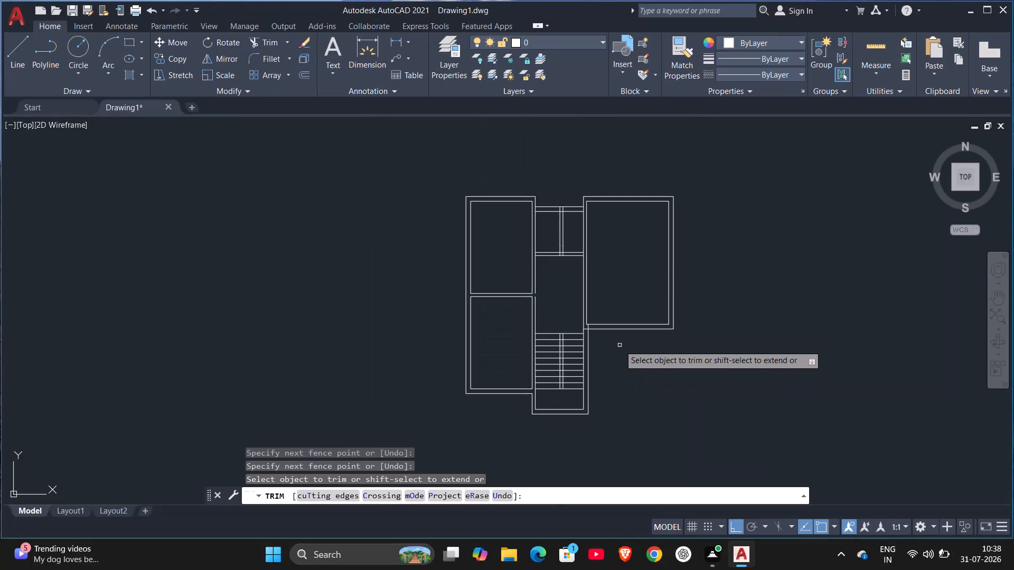
Offset the inner north wall line of the central bay 0.9 m to the south.
key(Escape)
scroll(621, 358, down, 3)
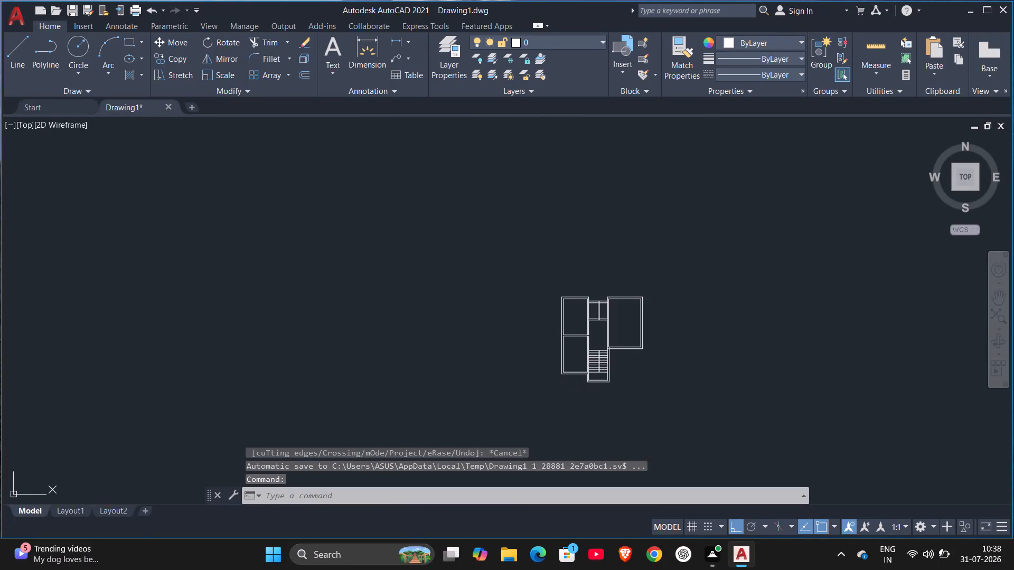
scroll(625, 368, down, 1)
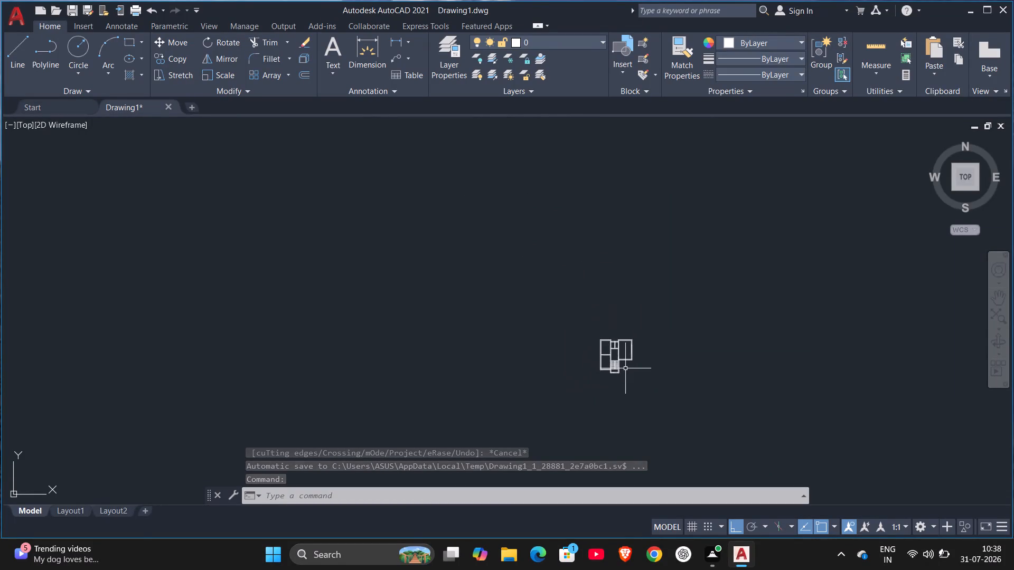
middle_drag(623, 374, 545, 390)
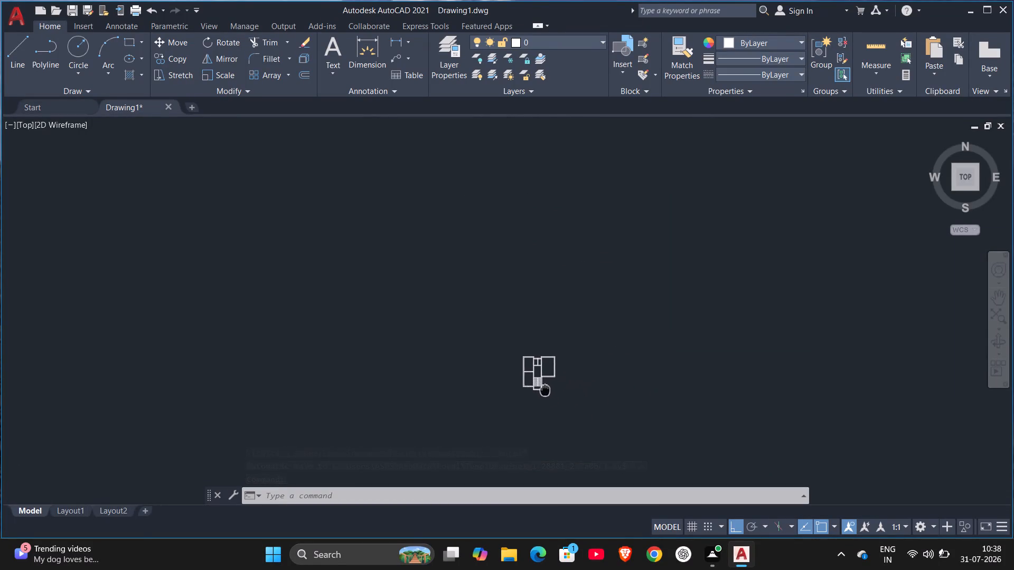
middle_drag(545, 390, 537, 383)
scroll(537, 383, up, 6)
middle_drag(518, 329, 566, 505)
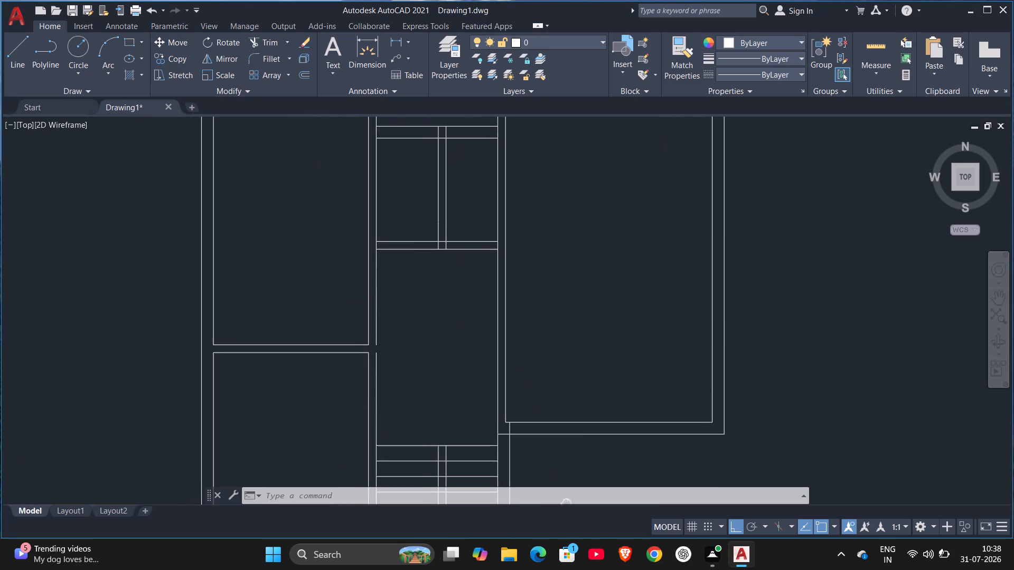
middle_drag(566, 505, 567, 505)
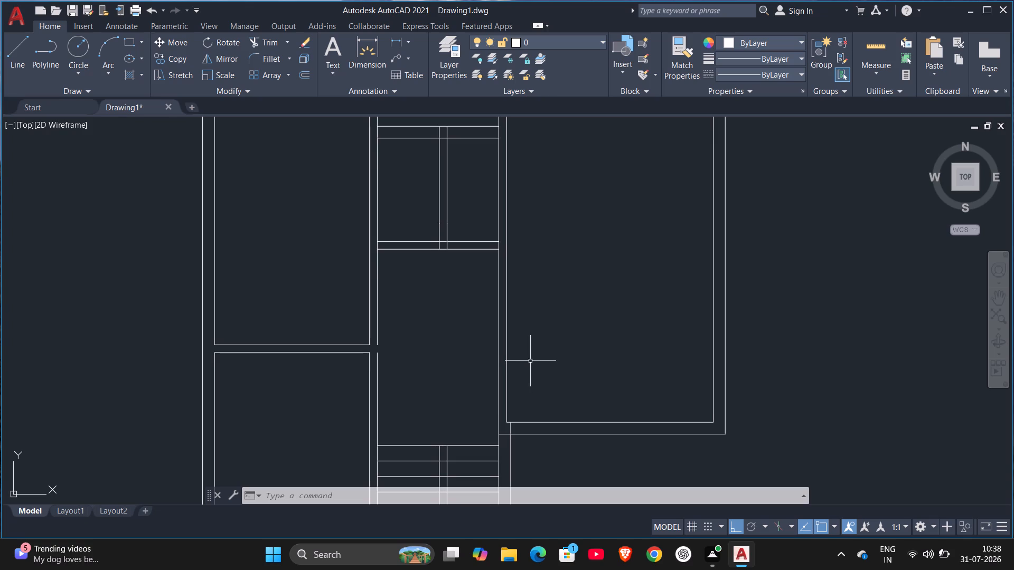
middle_drag(530, 360, 534, 424)
key(o)
key(Return)
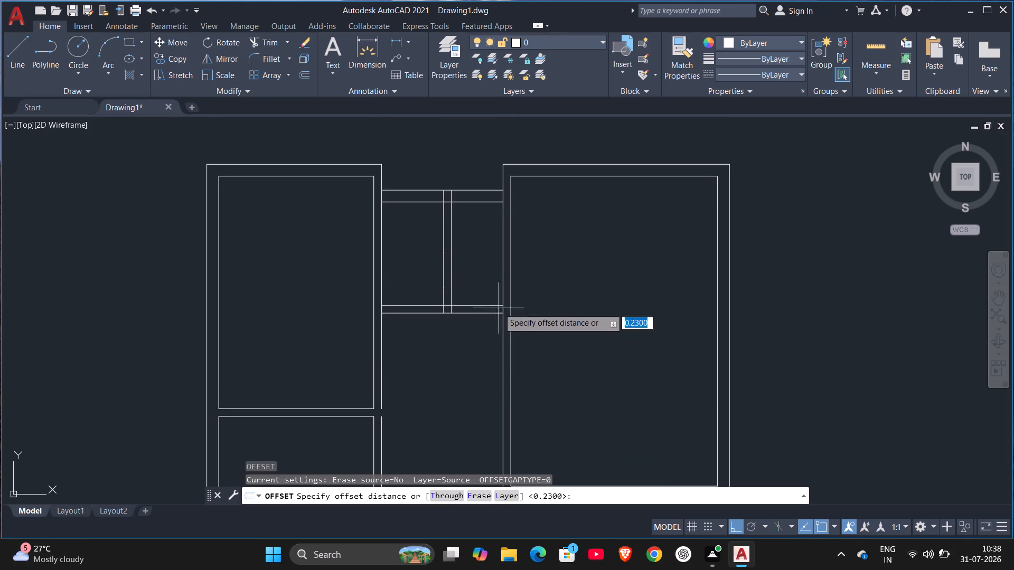
text(.9)
key(Return)
click(485, 202)
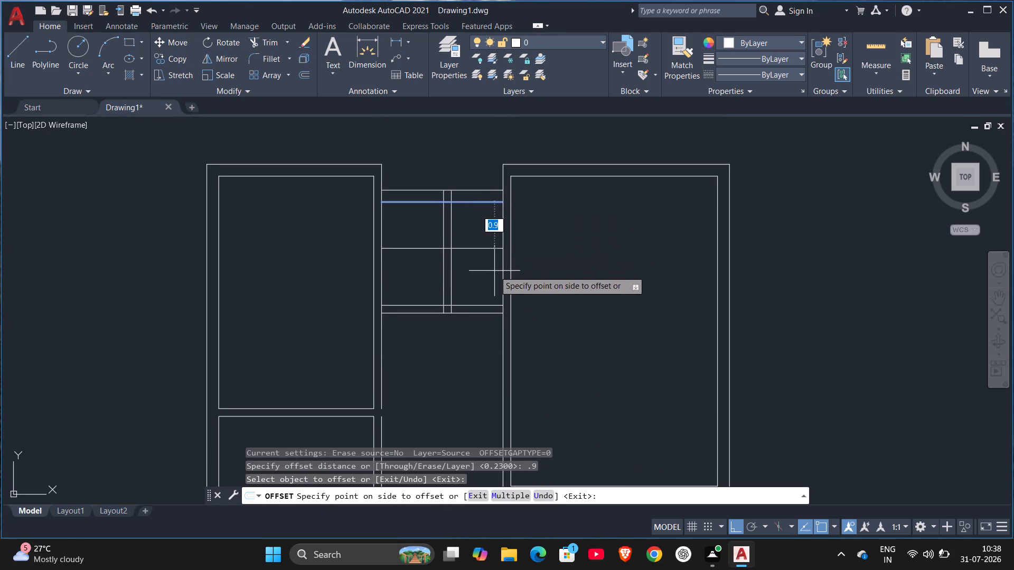
click(494, 271)
Offset the new cross line in the central bay 0.15 m south to form a partition wall.
click(484, 246)
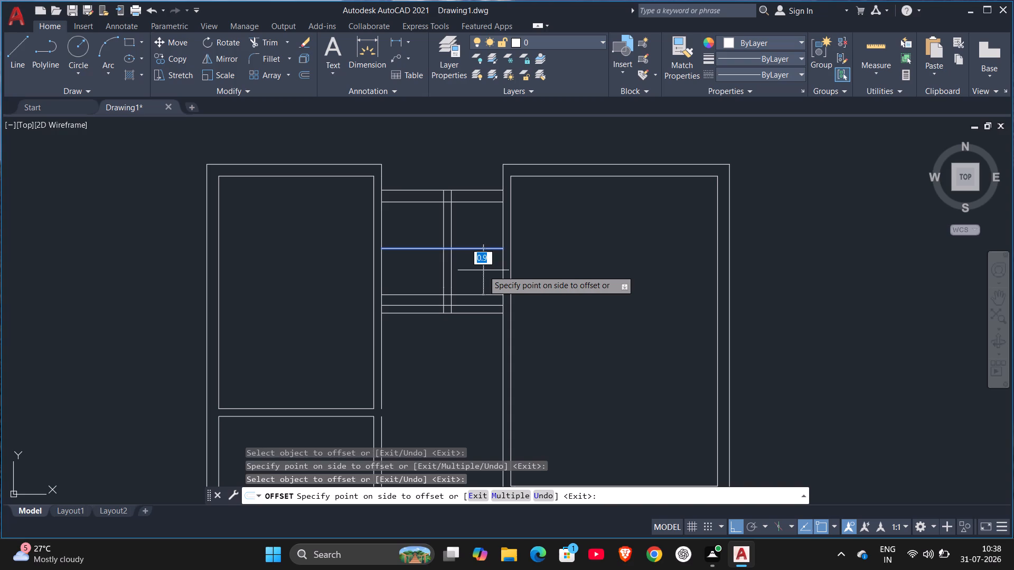
text(.15)
key(Return)
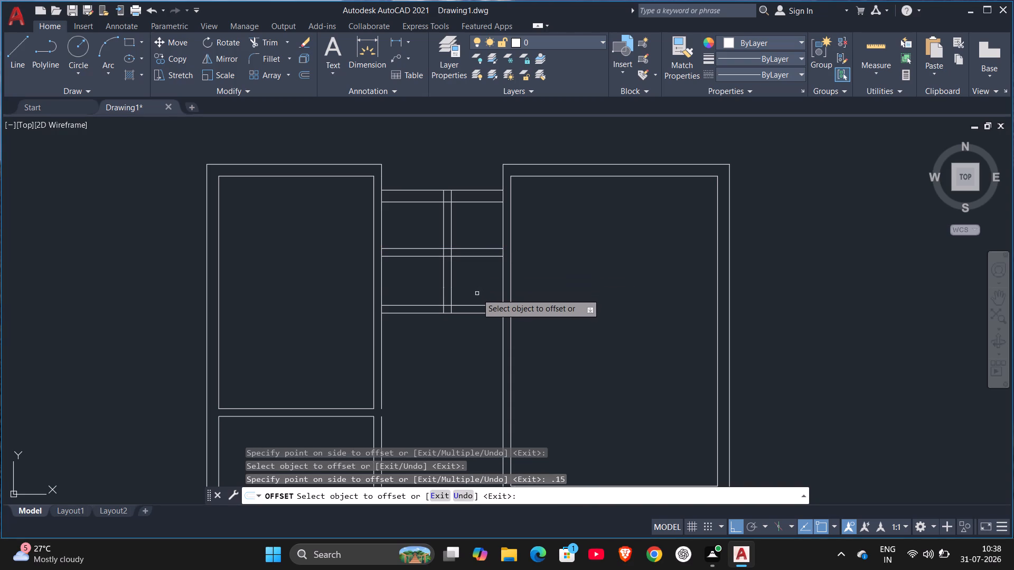
key(Escape)
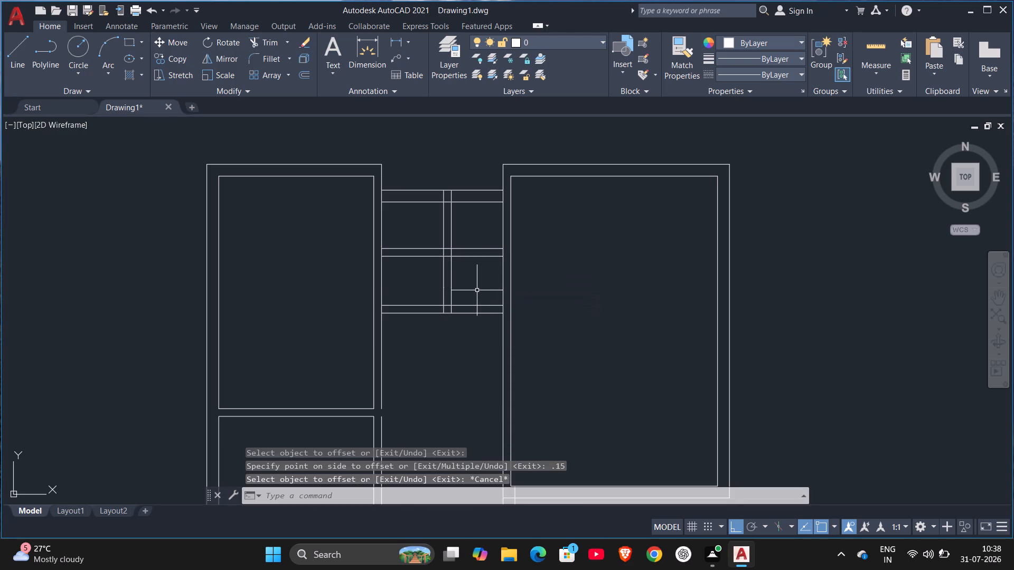
Trim the bay's southern cross wall east of the vertical partition and the new cross wall west of it.
text(TR)
key(Return)
drag(477, 288, 474, 363)
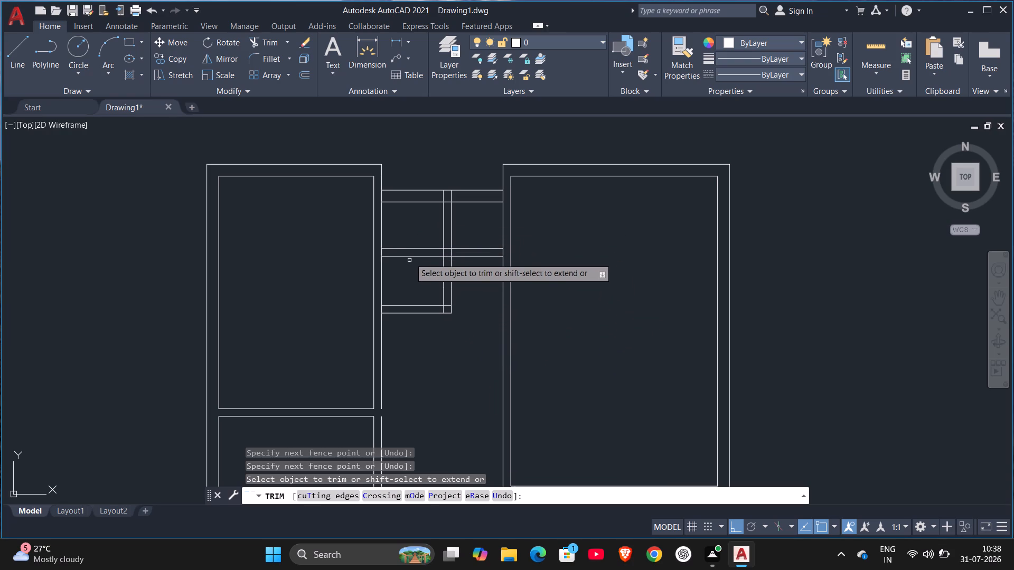
drag(403, 234, 414, 285)
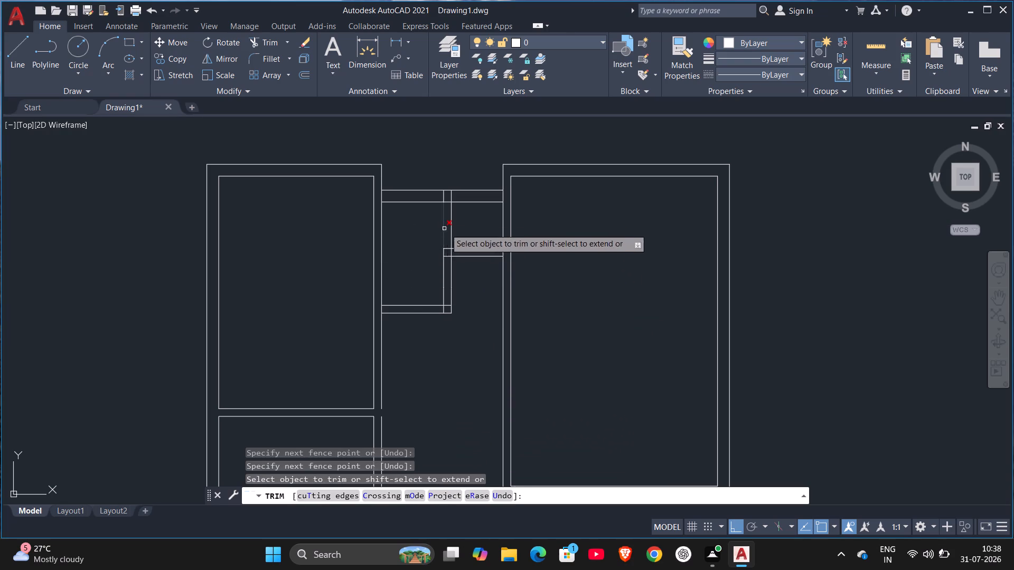
key(Escape)
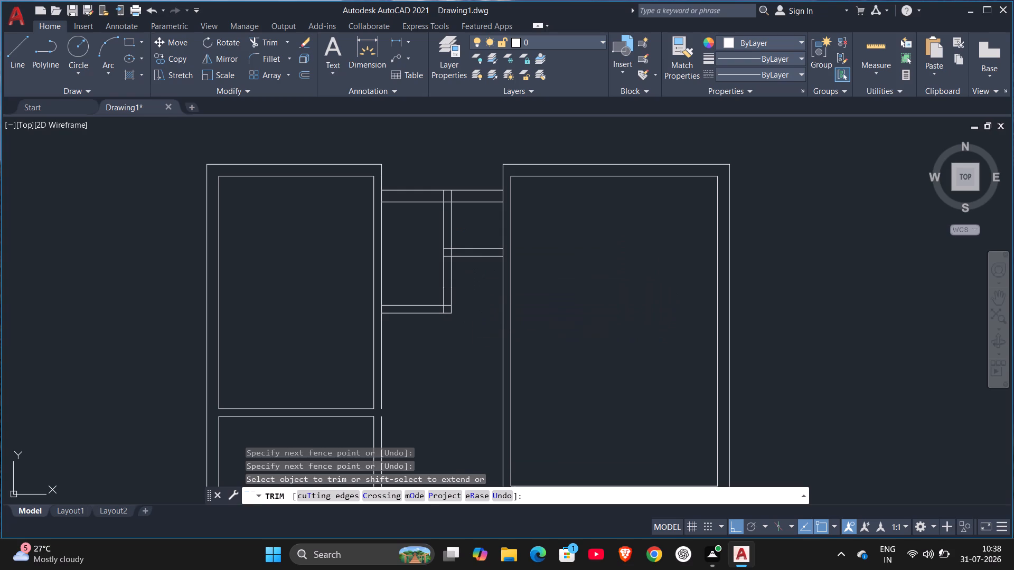
key(Escape)
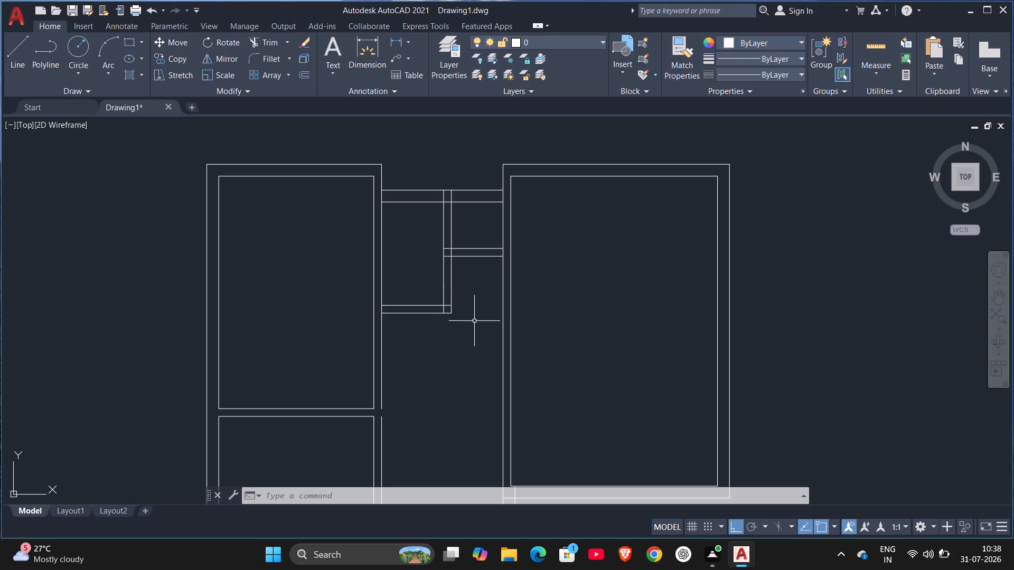
Set the lineweight of the whole floor plan to 0.30 mm.
scroll(421, 263, down, 3)
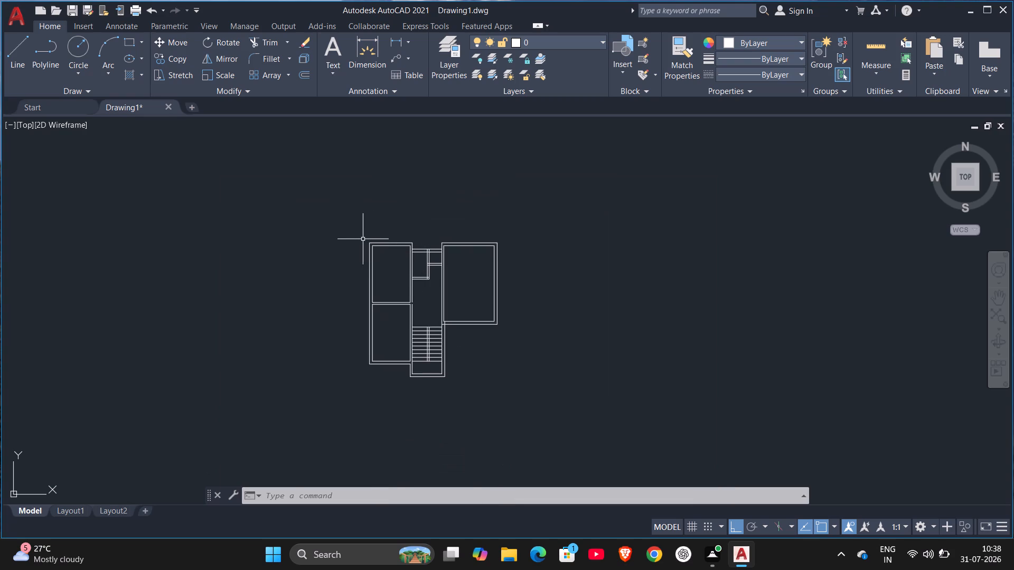
key(Escape)
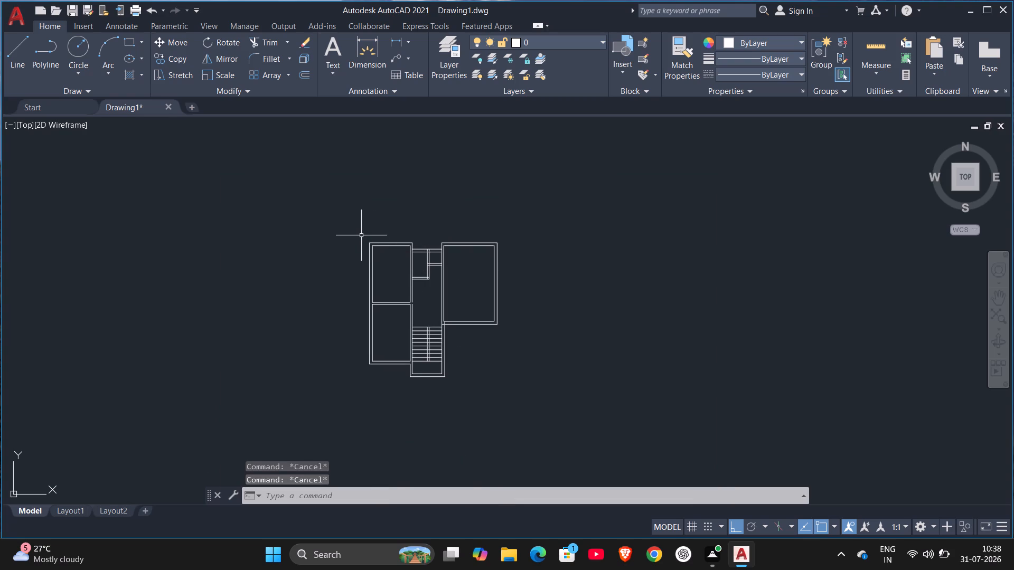
click(353, 232)
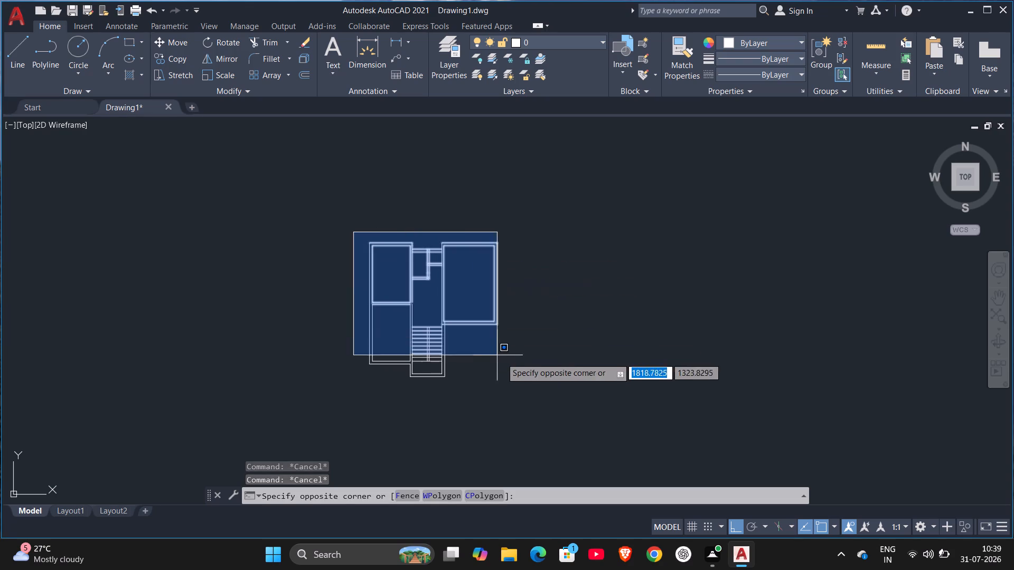
click(543, 401)
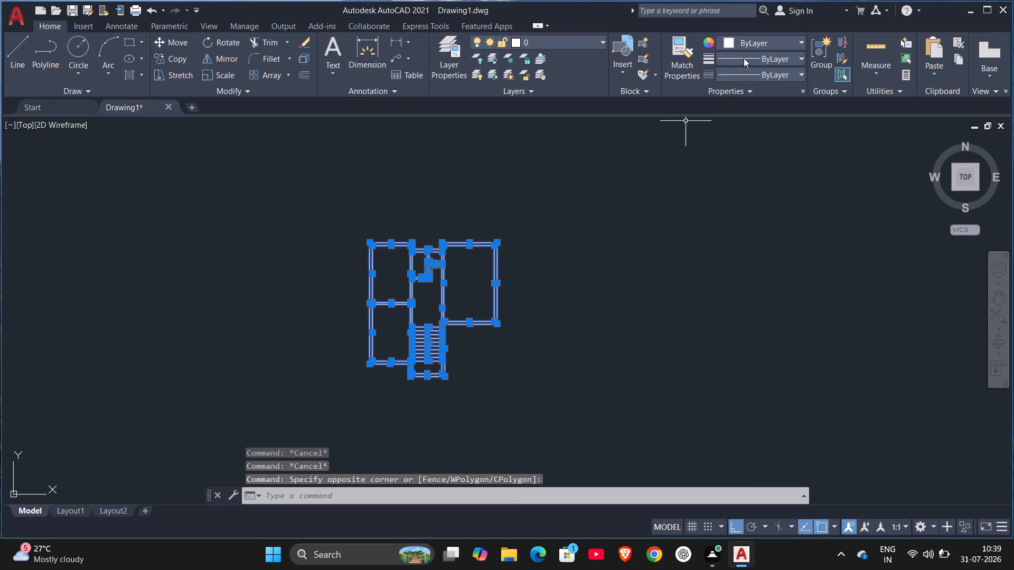
click(754, 55)
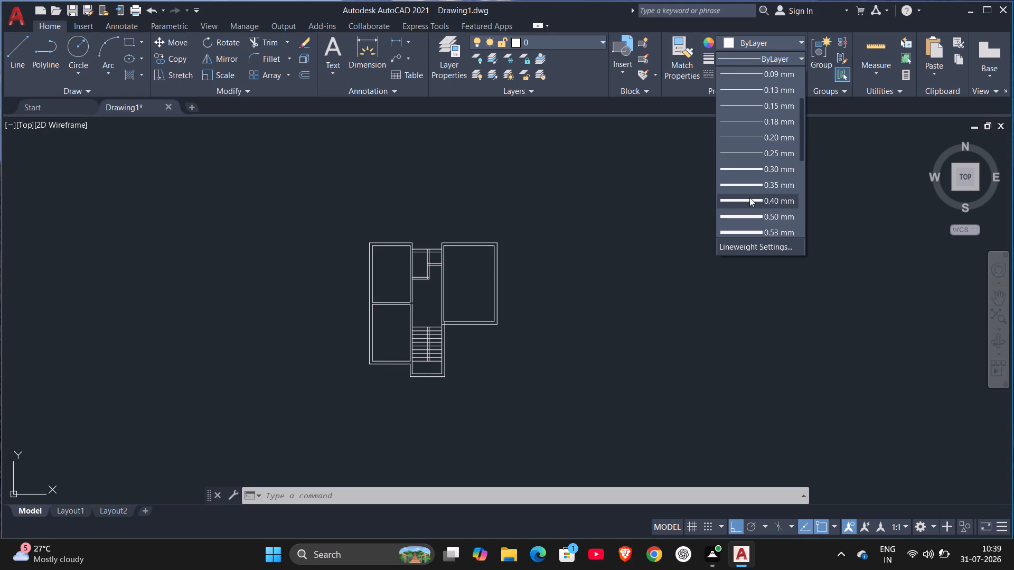
click(683, 172)
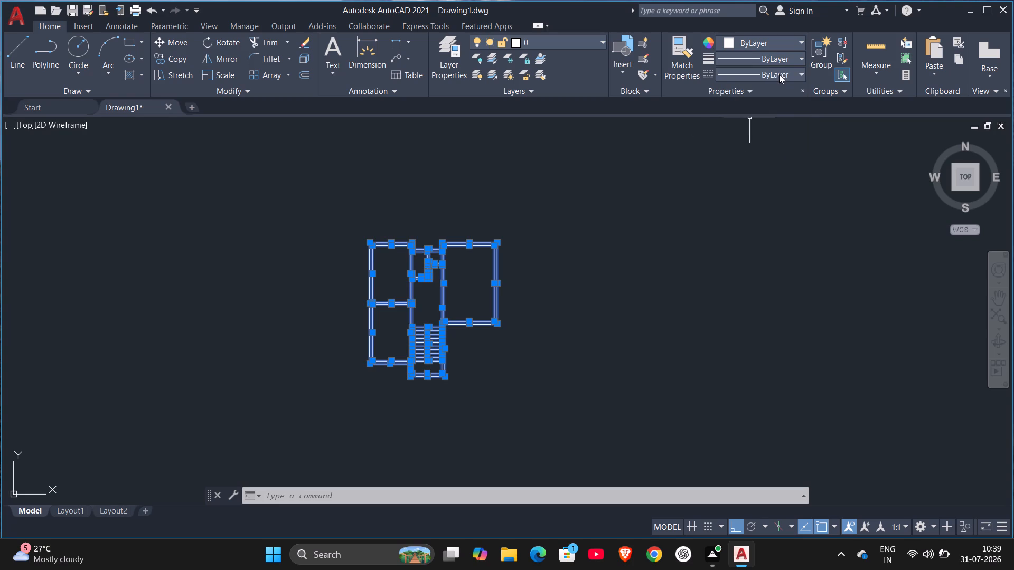
click(779, 73)
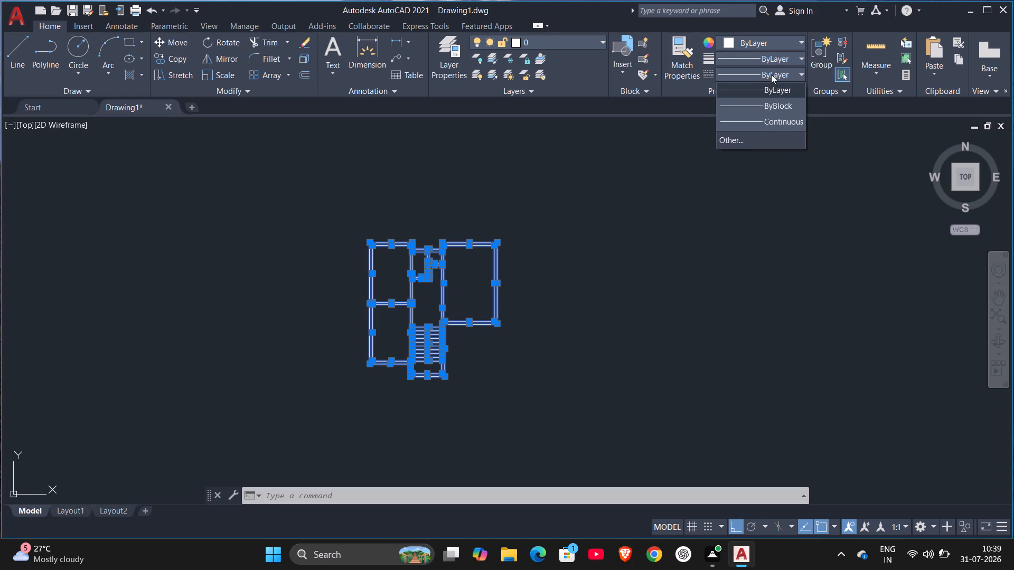
click(764, 54)
click(787, 56)
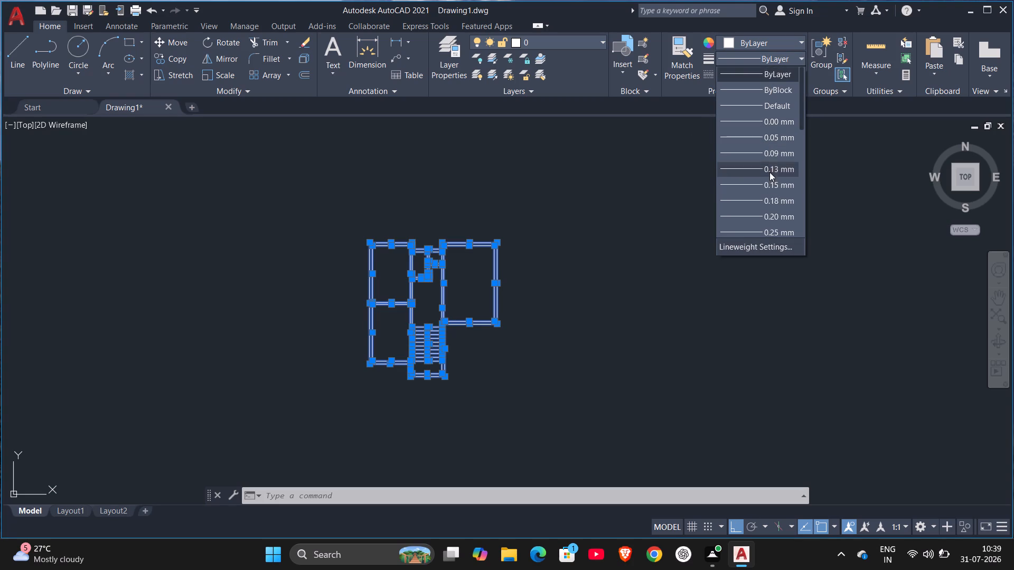
scroll(767, 191, down, 2)
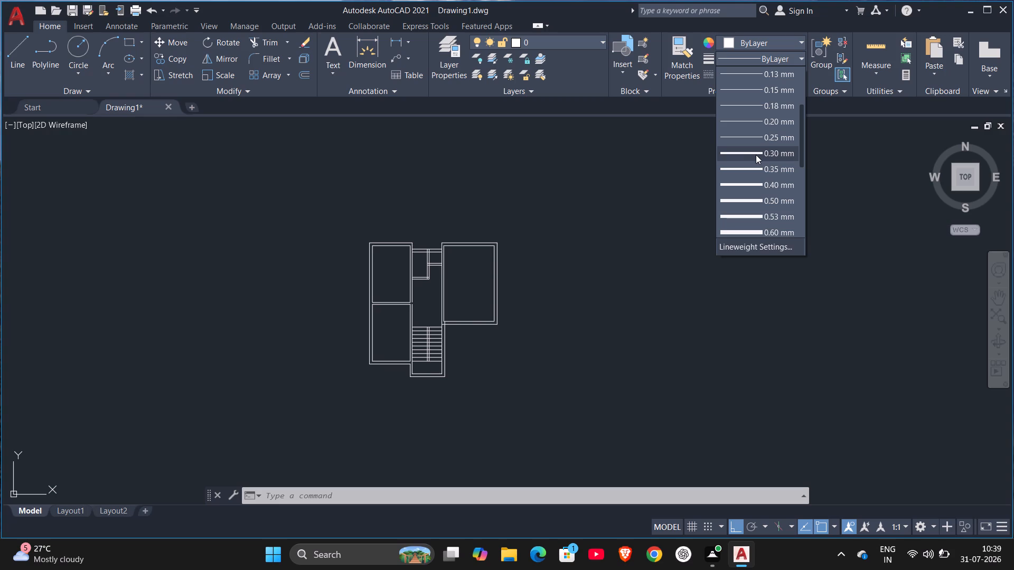
click(748, 150)
scroll(588, 246, up, 3)
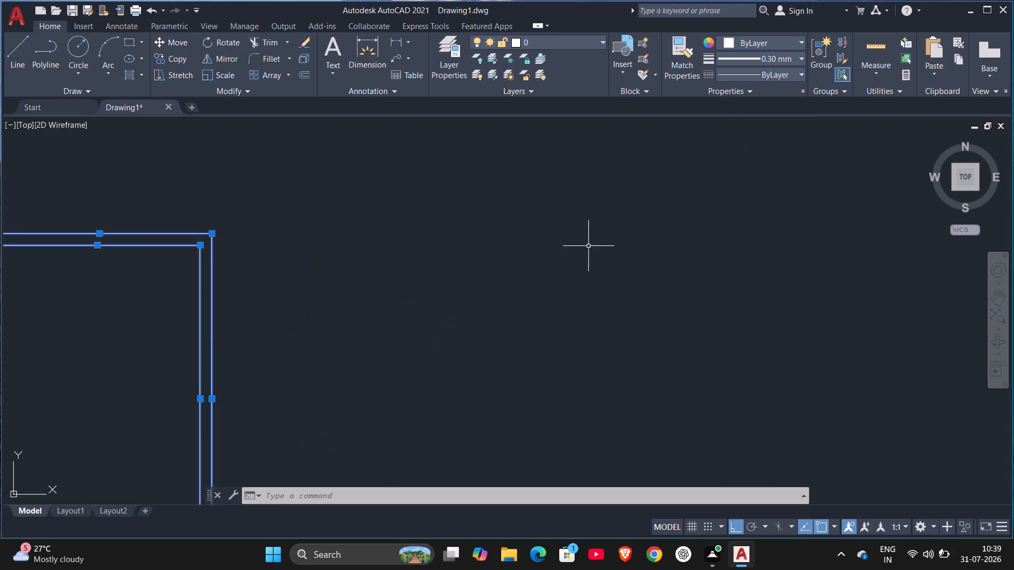
scroll(589, 249, down, 3)
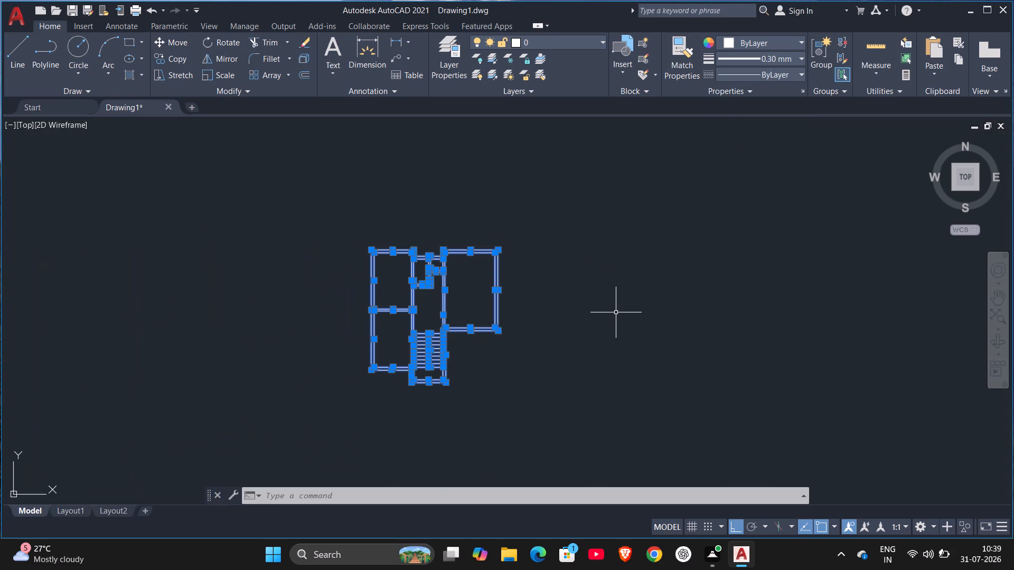
key(Escape)
click(550, 359)
key(Escape)
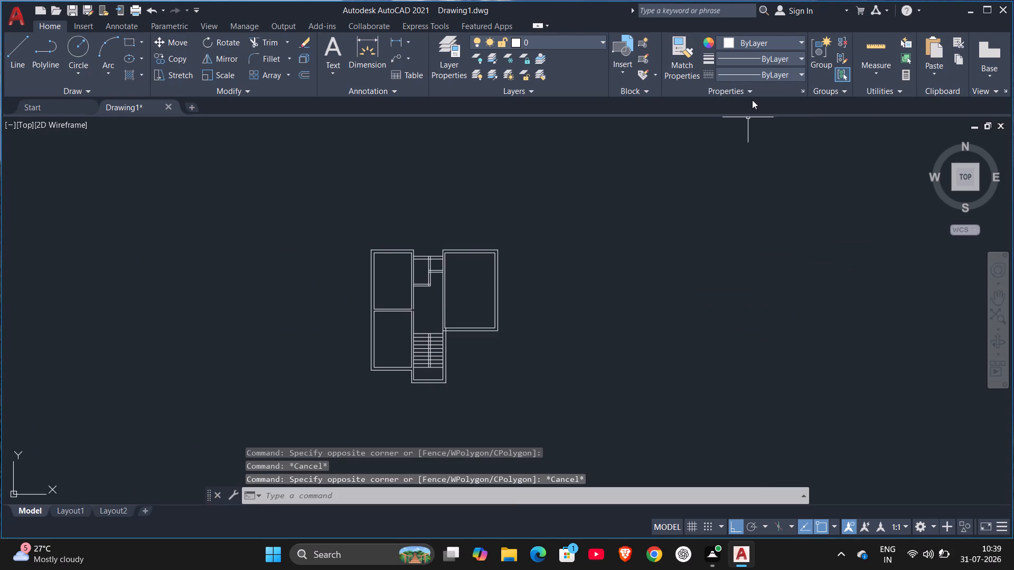
Set the current lineweight for new objects to 0.30 mm.
click(777, 56)
scroll(743, 189, down, 3)
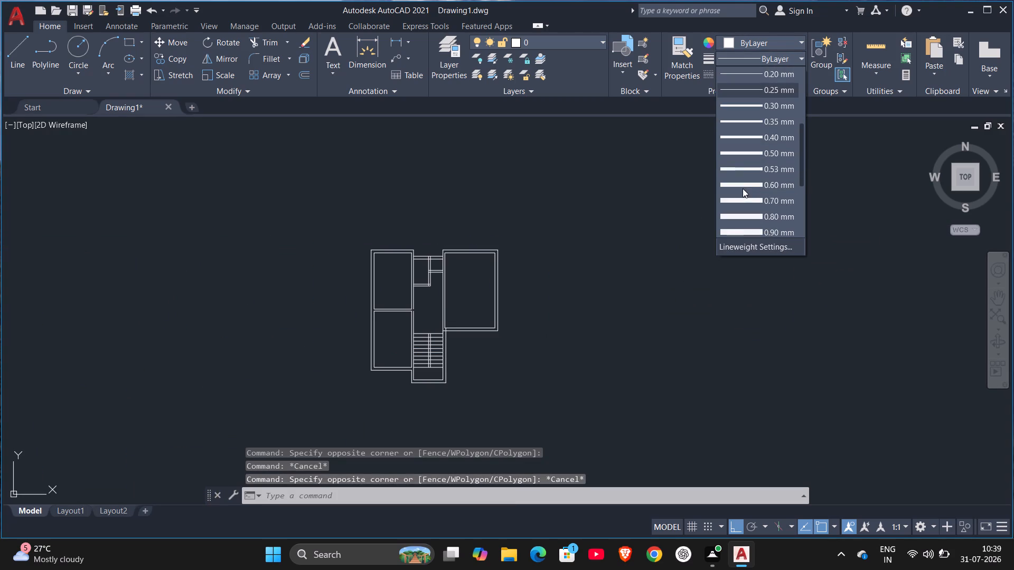
click(751, 107)
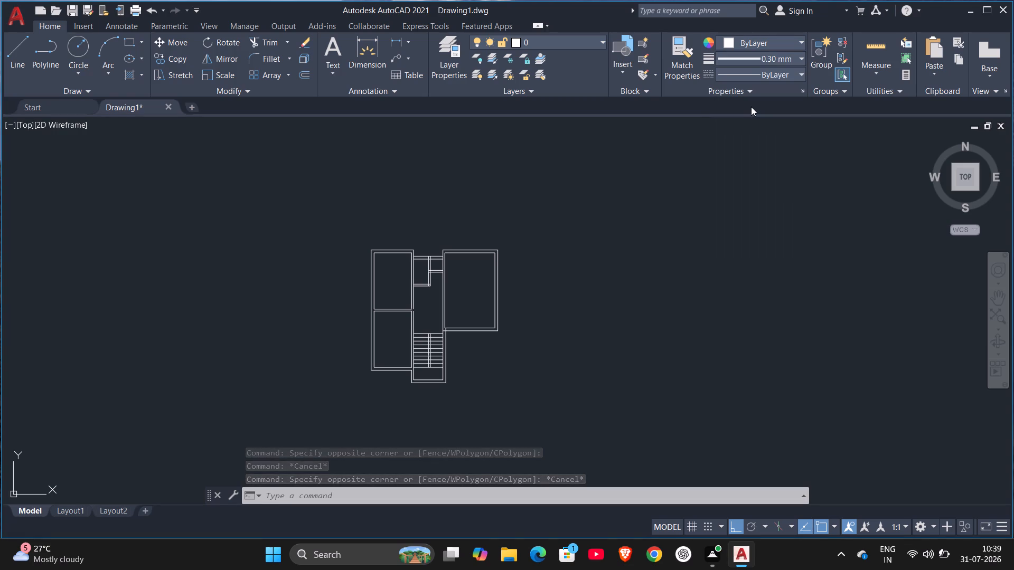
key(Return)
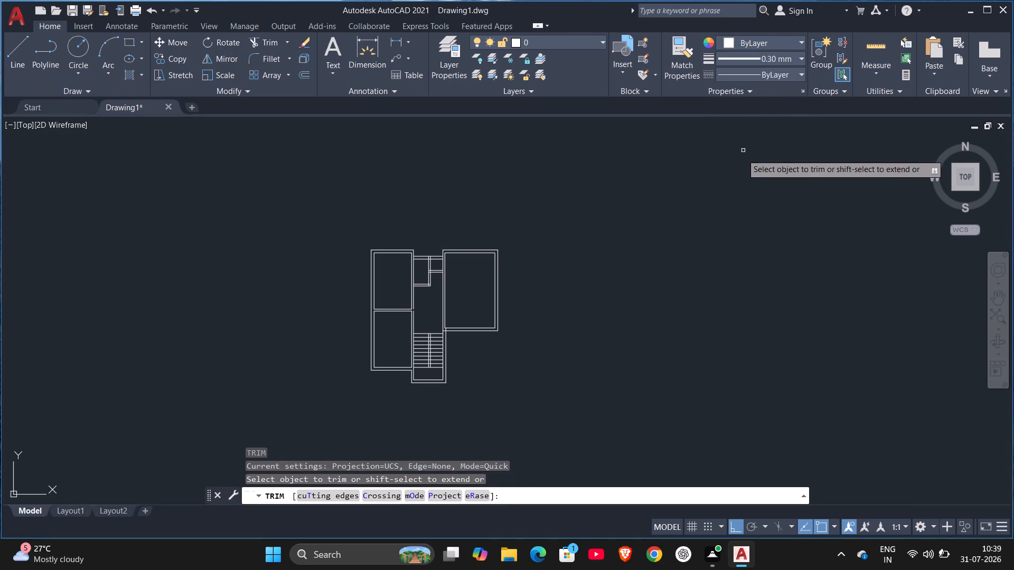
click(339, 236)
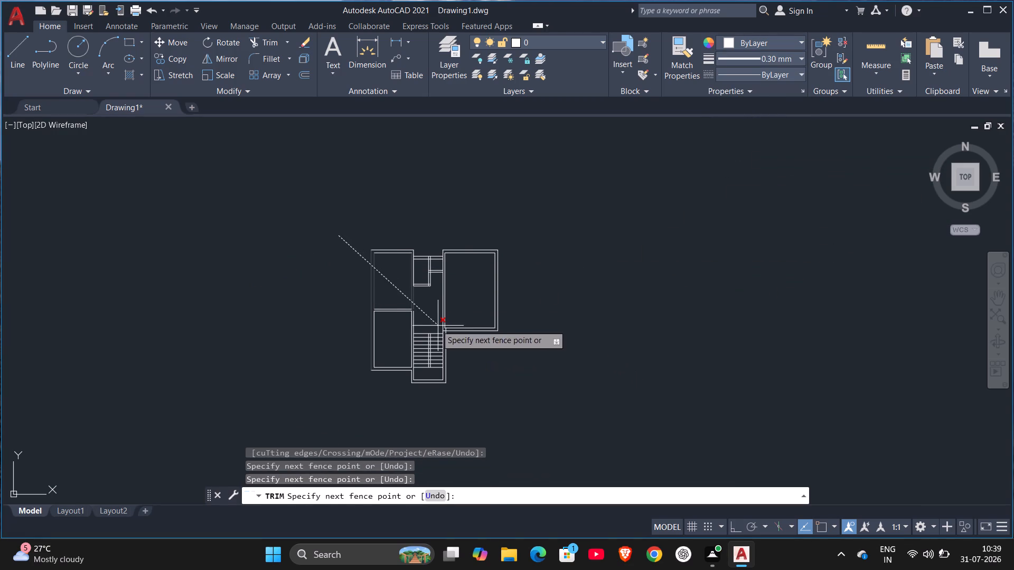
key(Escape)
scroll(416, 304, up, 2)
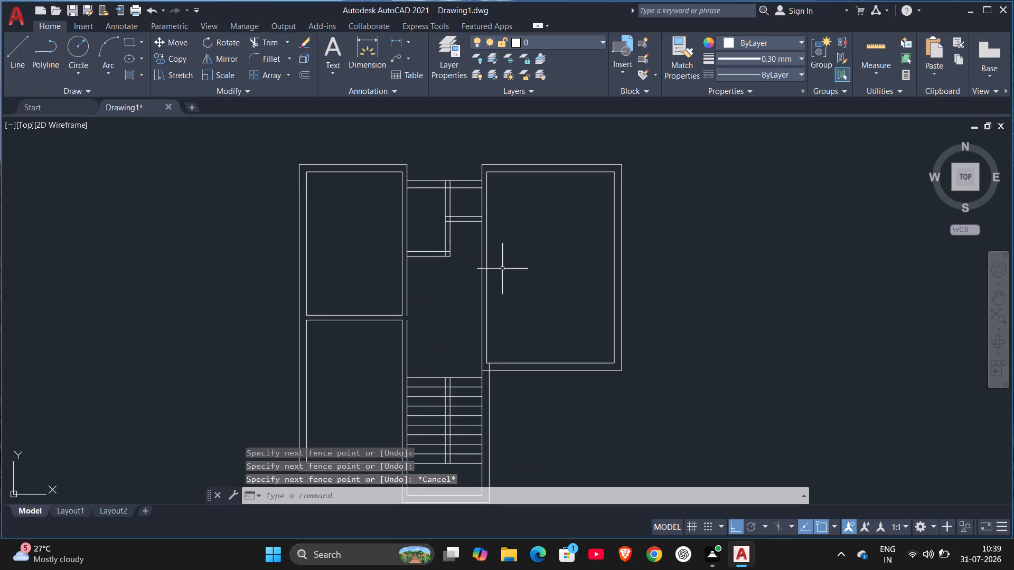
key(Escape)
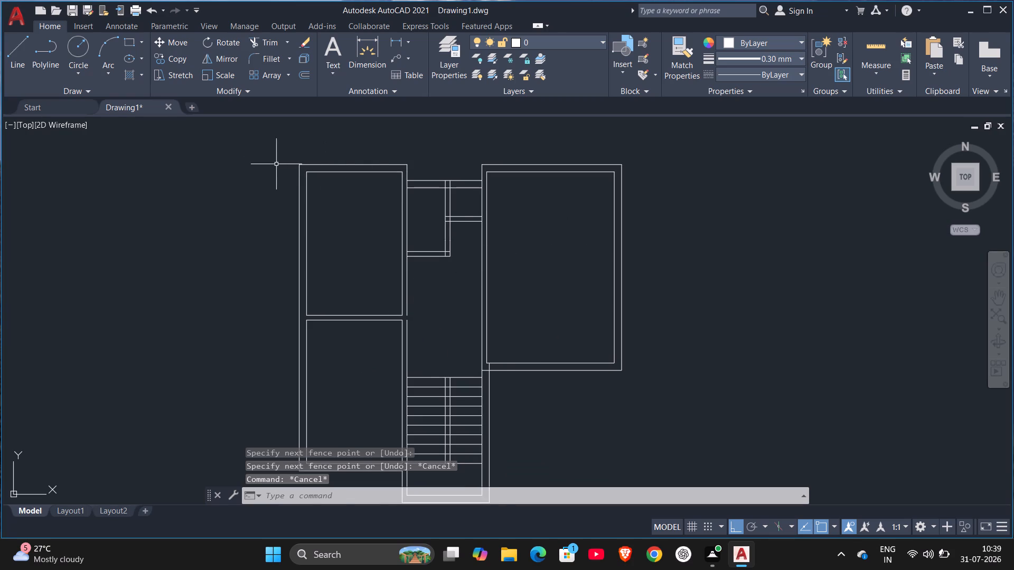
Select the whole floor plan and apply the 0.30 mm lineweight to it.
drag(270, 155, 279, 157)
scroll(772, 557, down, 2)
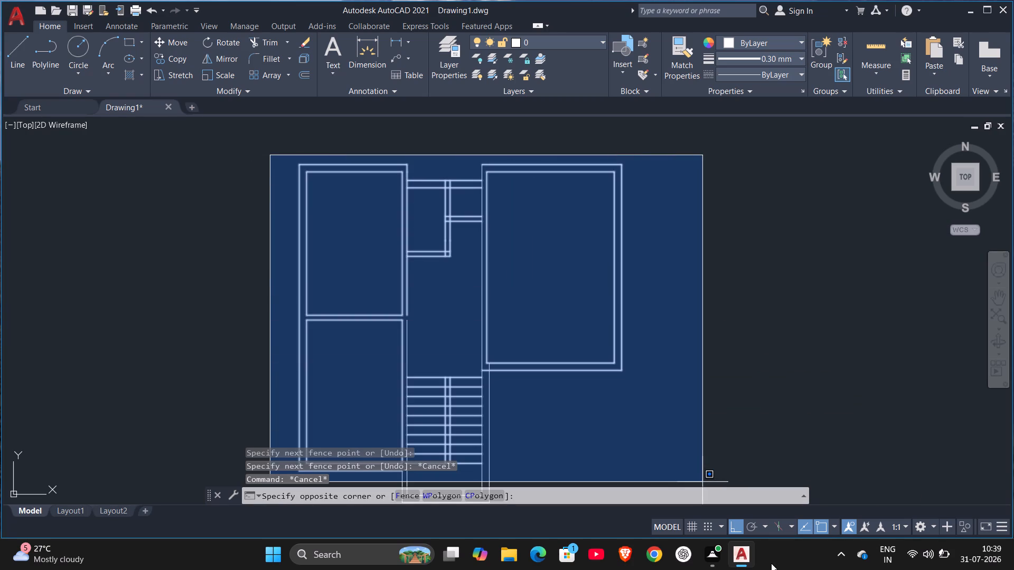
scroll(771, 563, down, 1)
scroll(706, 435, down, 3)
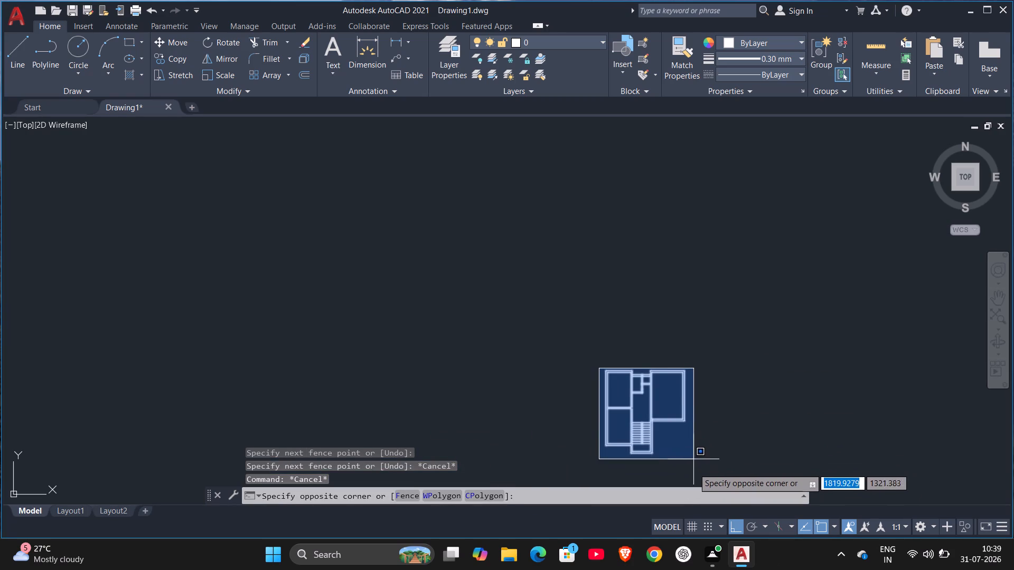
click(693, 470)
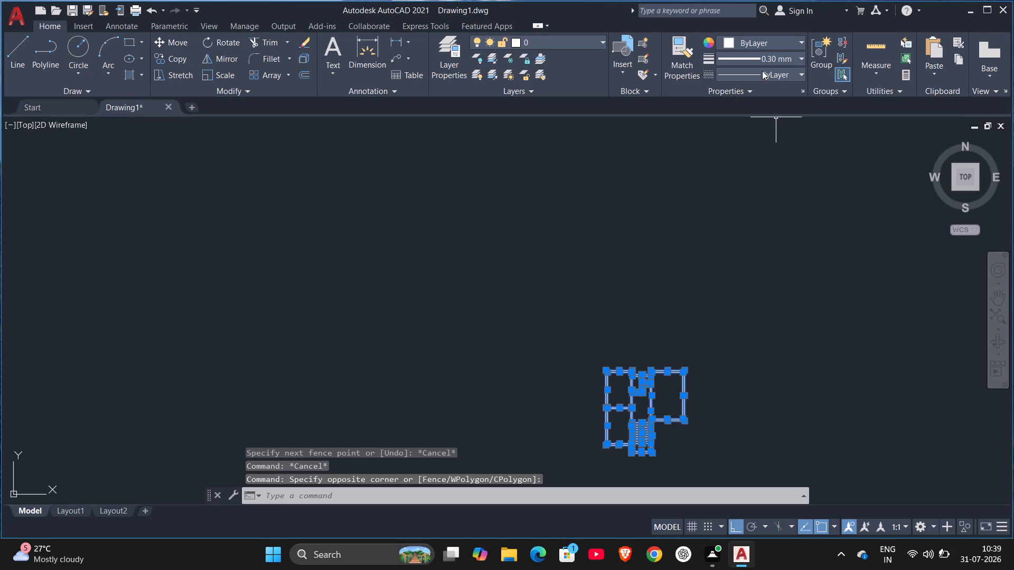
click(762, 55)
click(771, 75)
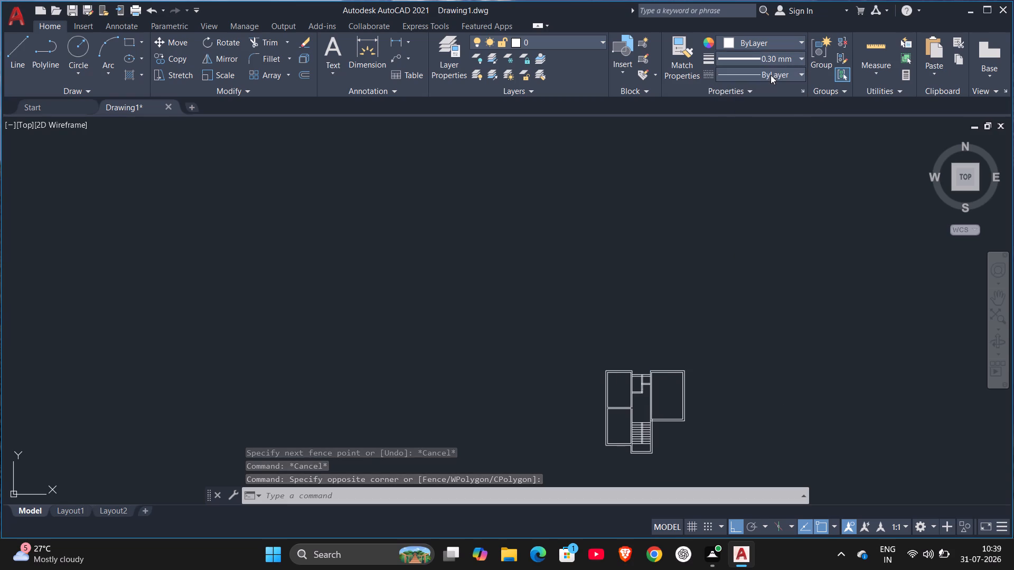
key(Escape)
Reselect the whole floor plan, reapply the 0.30 mm lineweight to it, and clear the selection.
scroll(711, 532, up, 2)
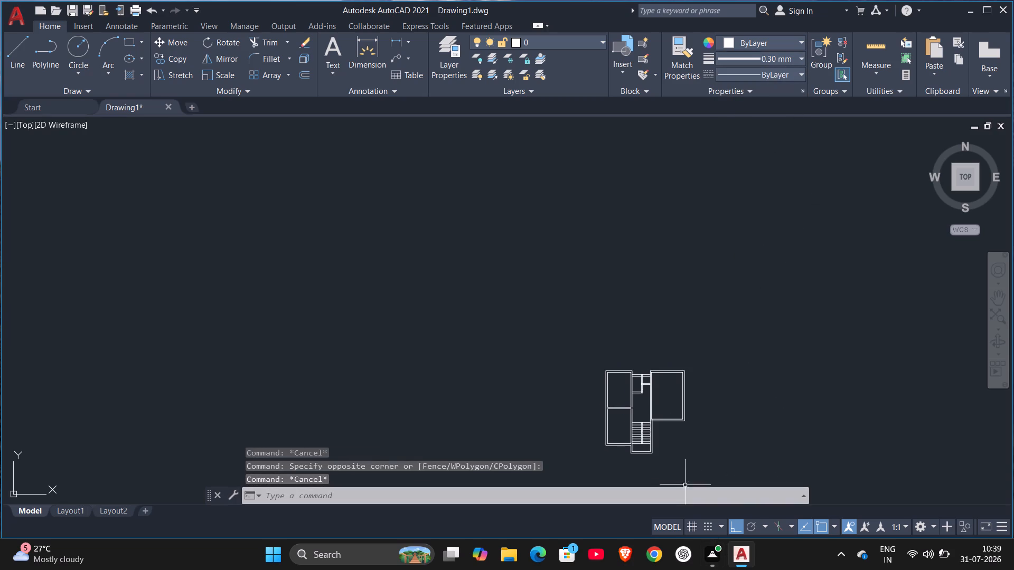
scroll(680, 468, up, 2)
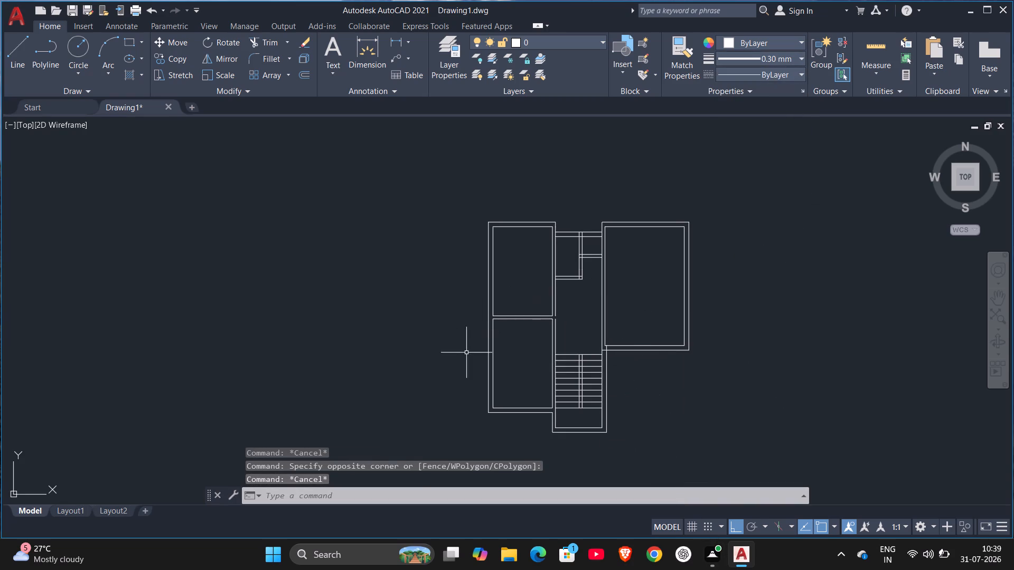
click(450, 205)
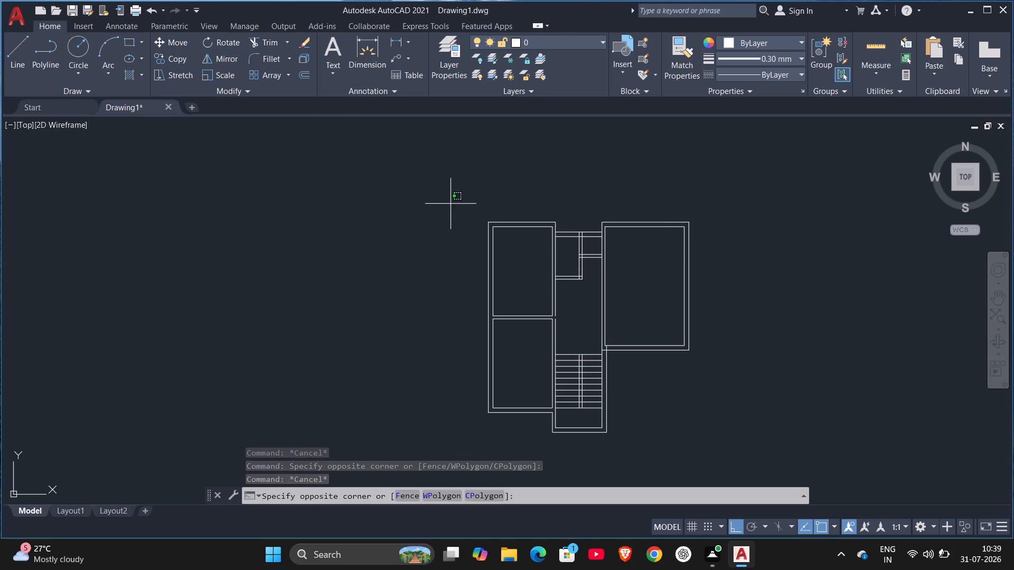
drag(769, 478, 769, 463)
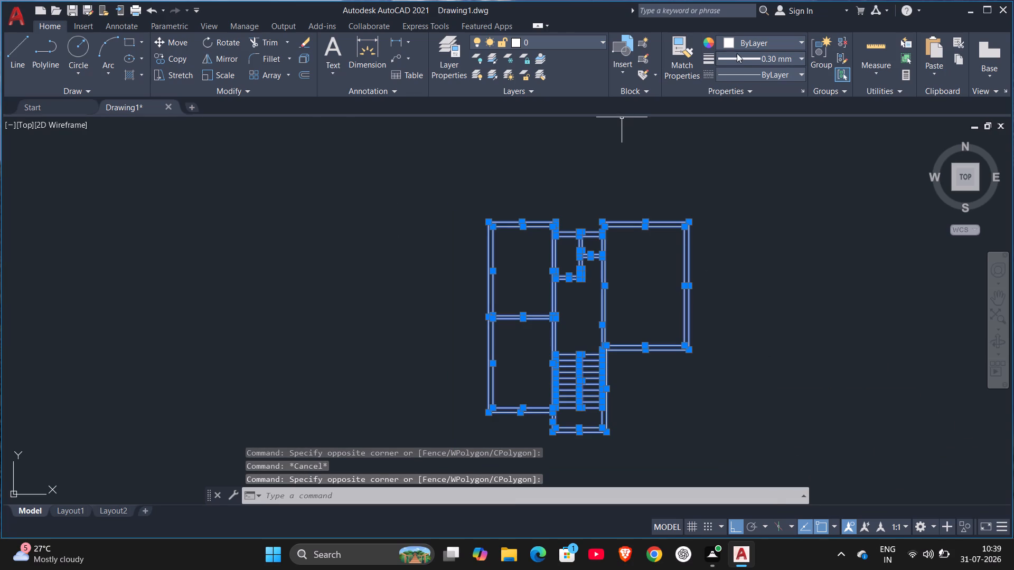
drag(740, 54, 746, 60)
click(748, 74)
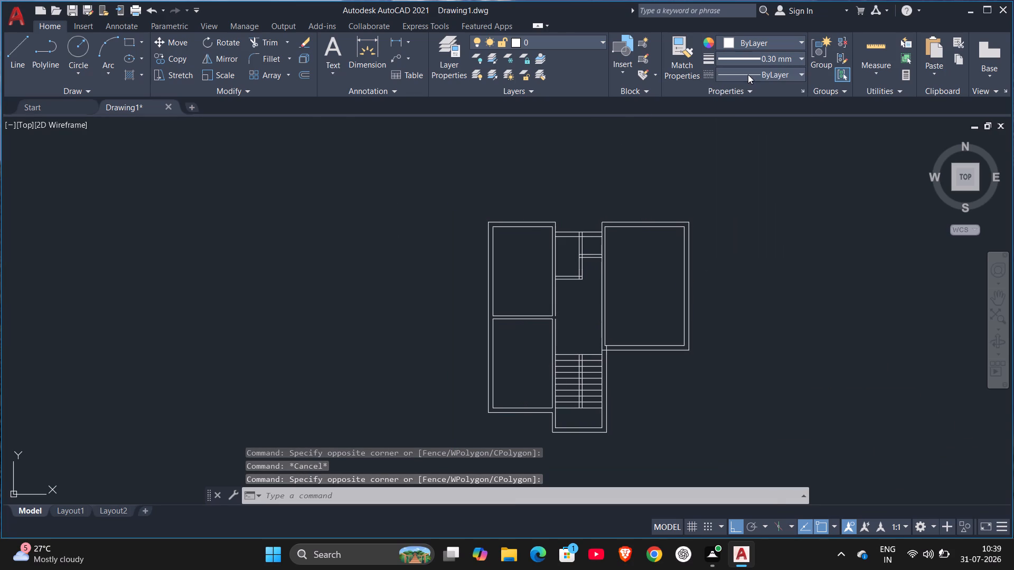
click(739, 55)
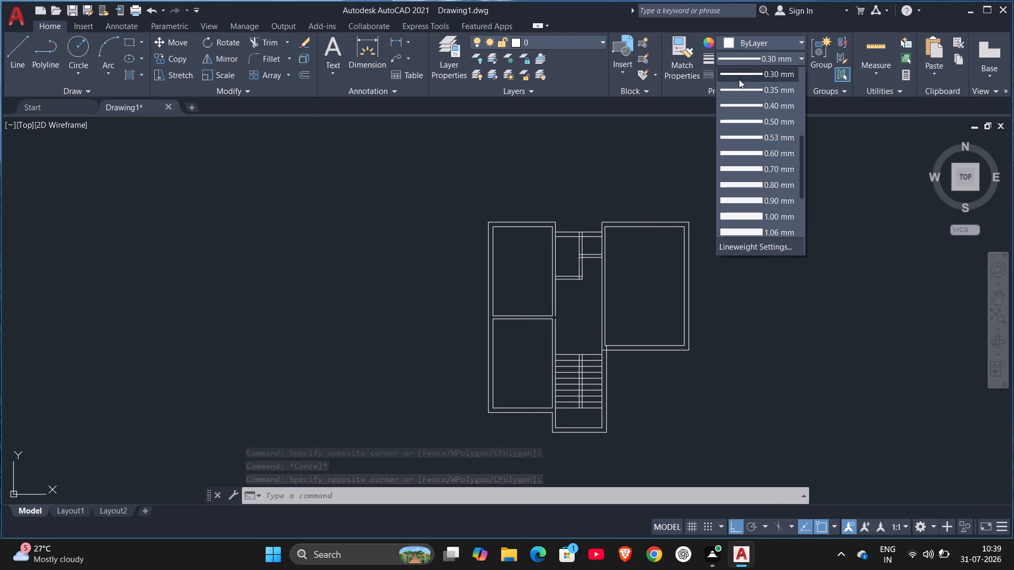
click(735, 73)
click(750, 74)
scroll(748, 106, down, 2)
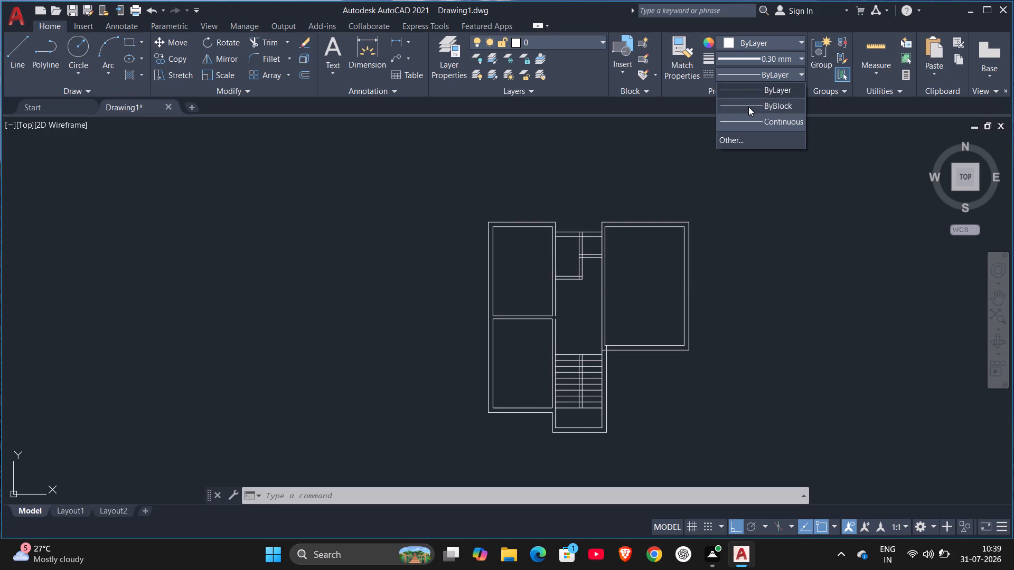
key(Return)
click(742, 54)
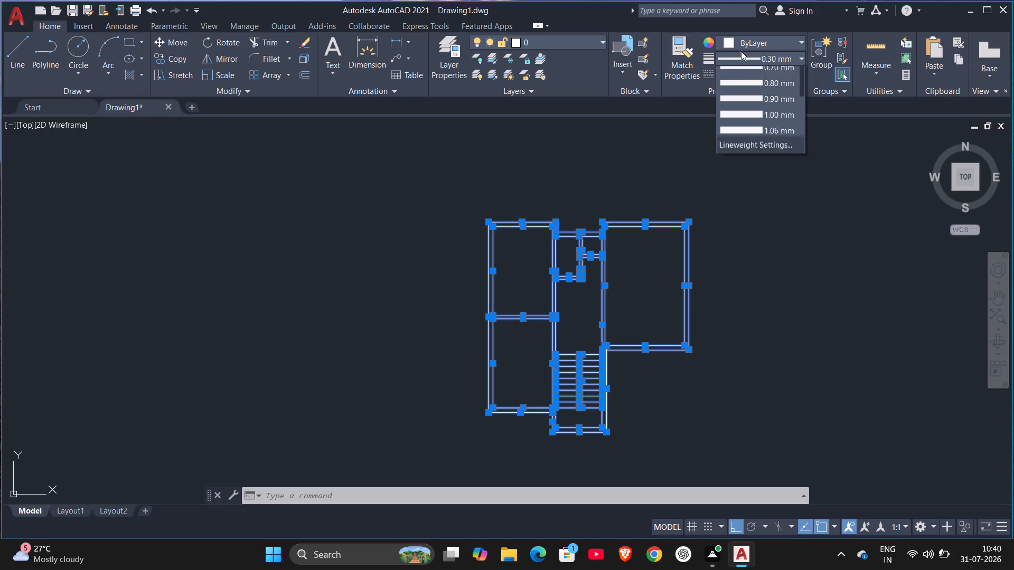
click(741, 51)
click(742, 61)
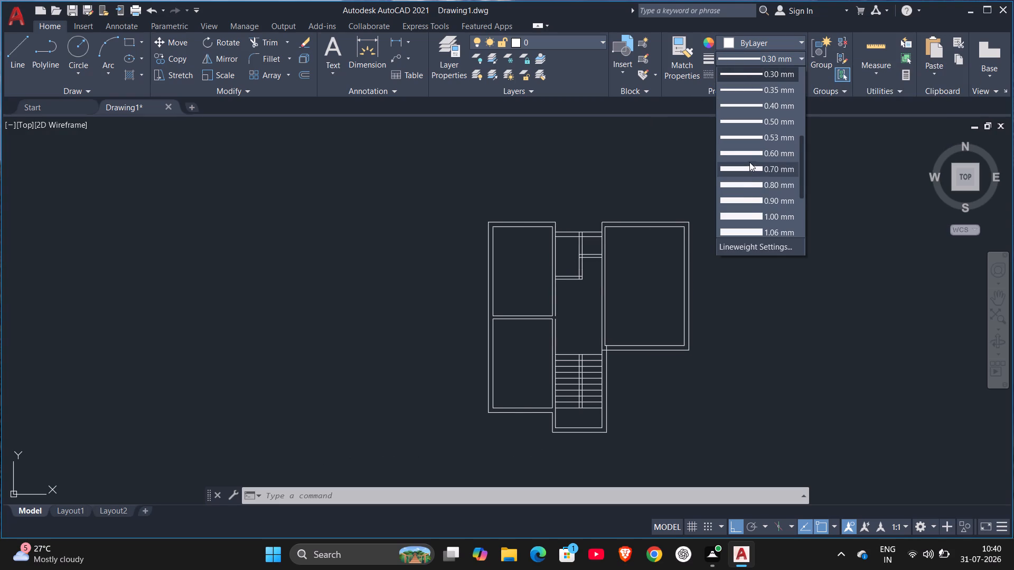
click(745, 71)
key(Return)
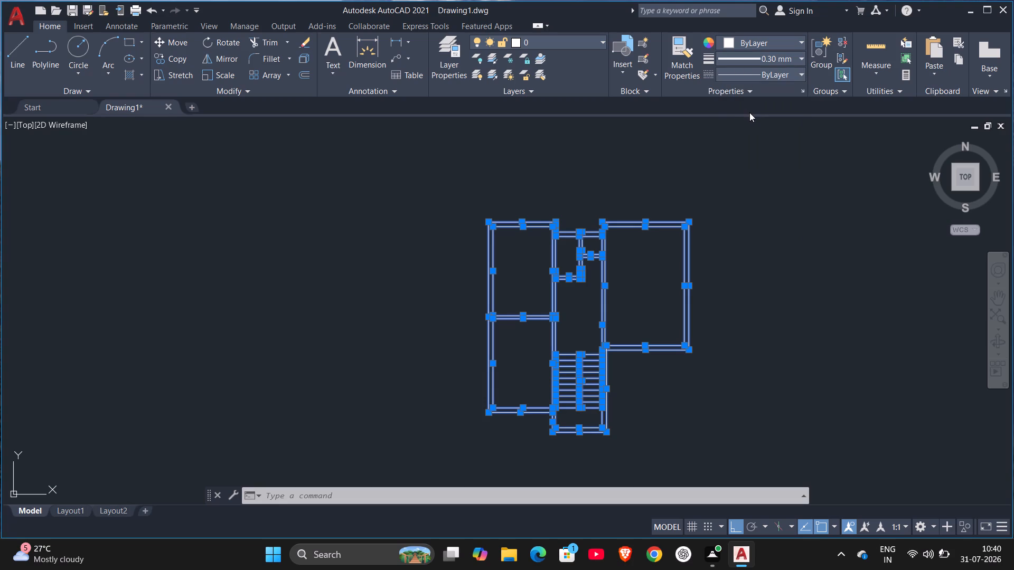
key(Return)
key(Return)
drag(749, 112, 751, 122)
click(782, 235)
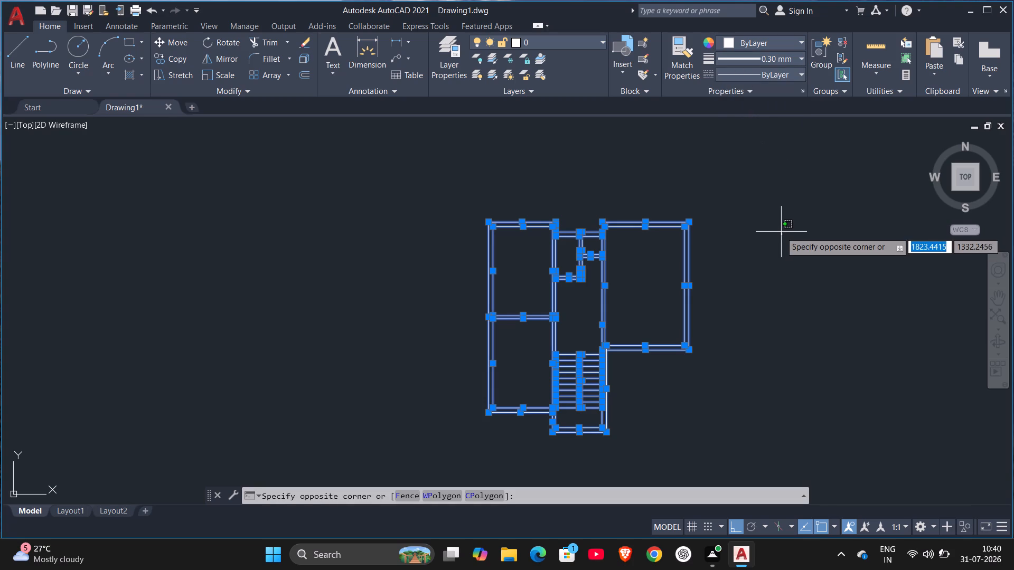
key(Escape)
key(Escape)
key(Escape)
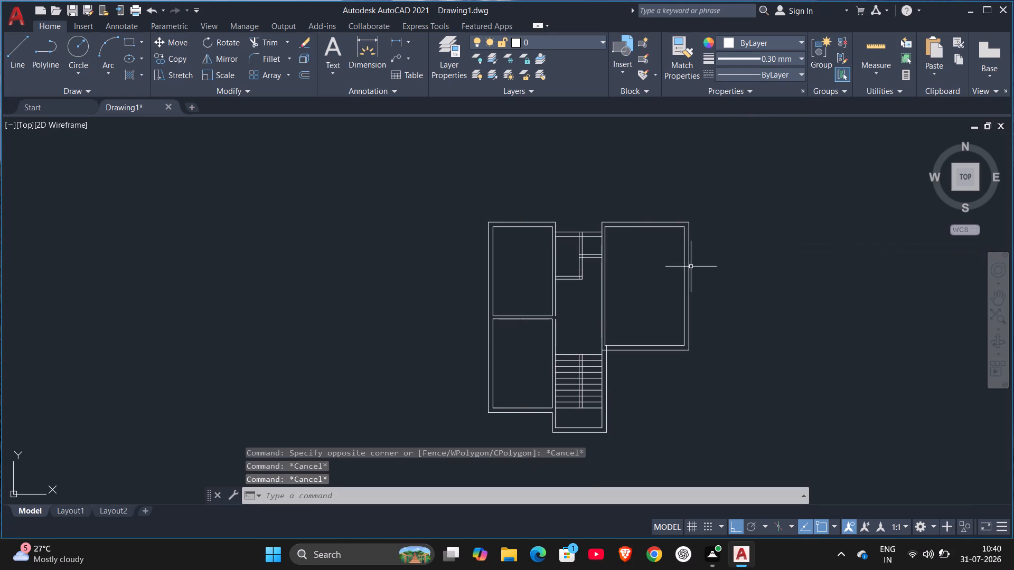
Extend the upper segment of the central bay's west wall line south to close the gap beside the west rooms' dividing wall.
scroll(689, 264, up, 3)
scroll(689, 269, down, 3)
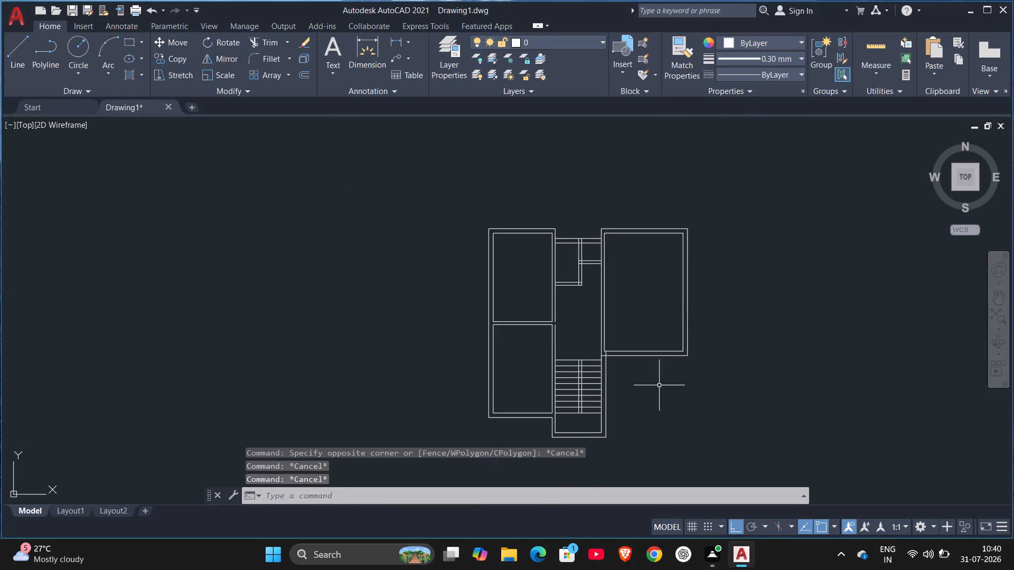
middle_drag(659, 385, 642, 343)
scroll(642, 340, up, 1)
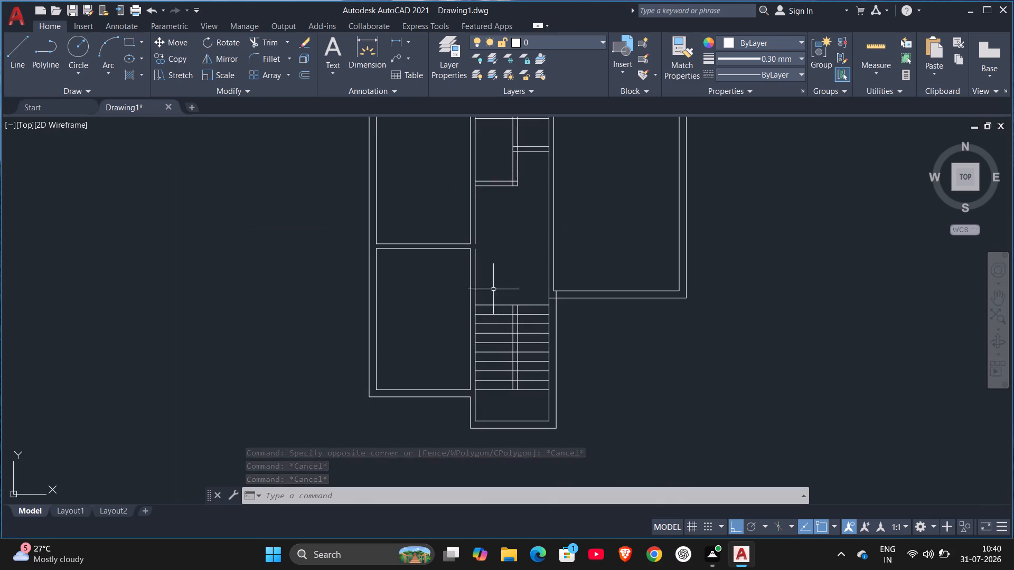
key(Escape)
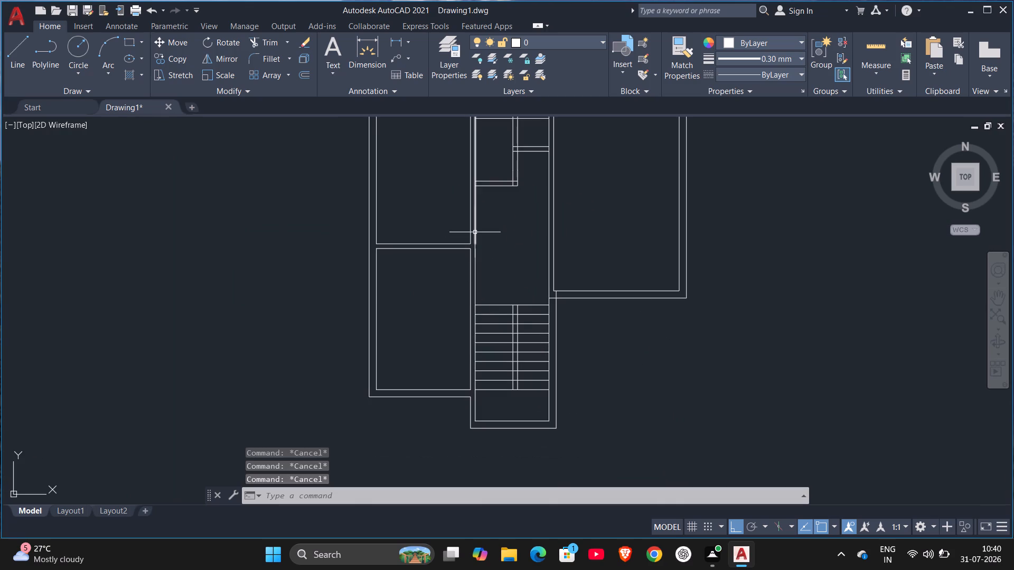
text(EX)
key(Return)
click(475, 232)
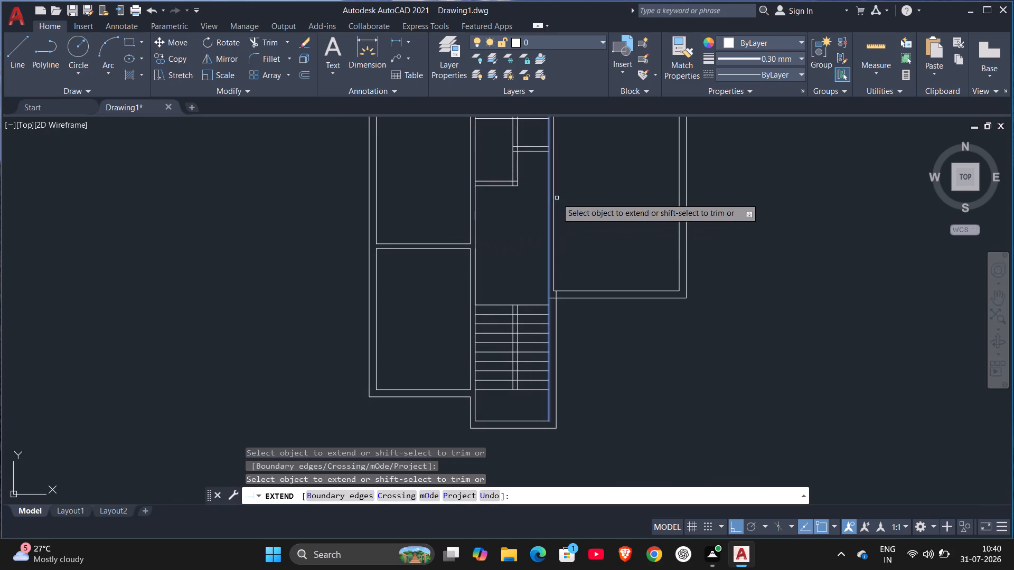
key(Escape)
Offset the staircase bay's inner west wall line 0.23 m to the west.
scroll(541, 270, down, 1)
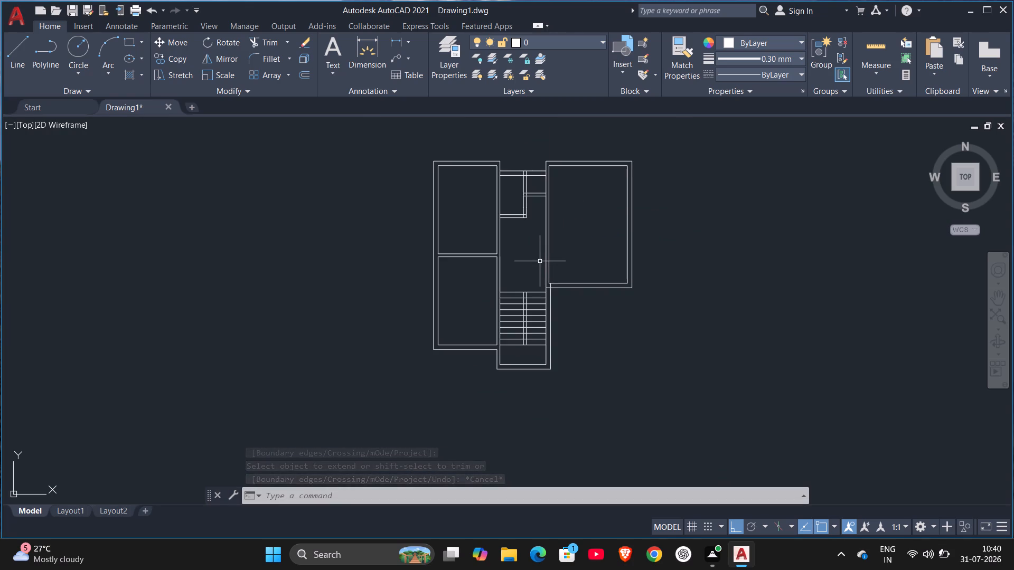
key(Escape)
key(Escape)
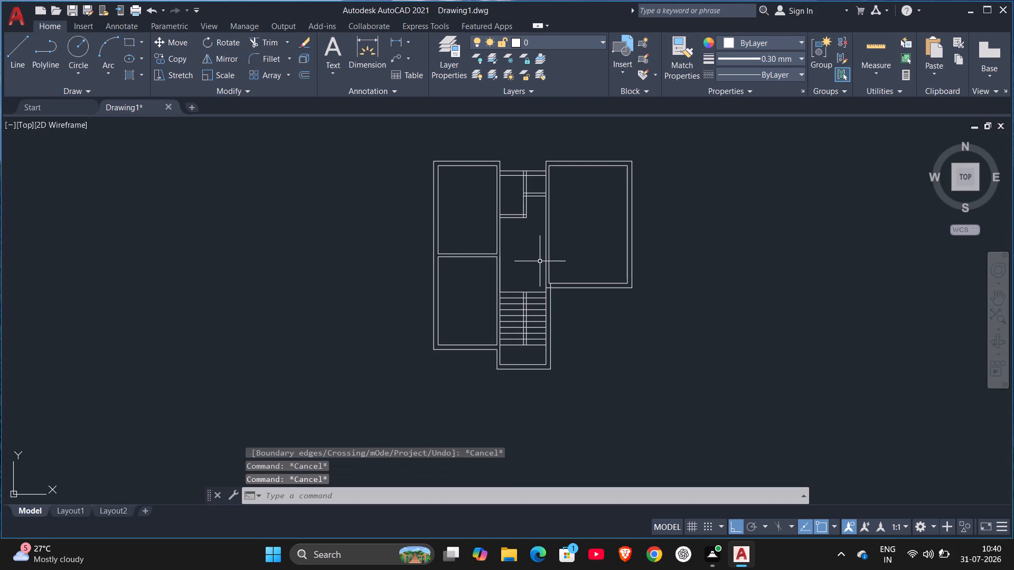
key(o)
key(Return)
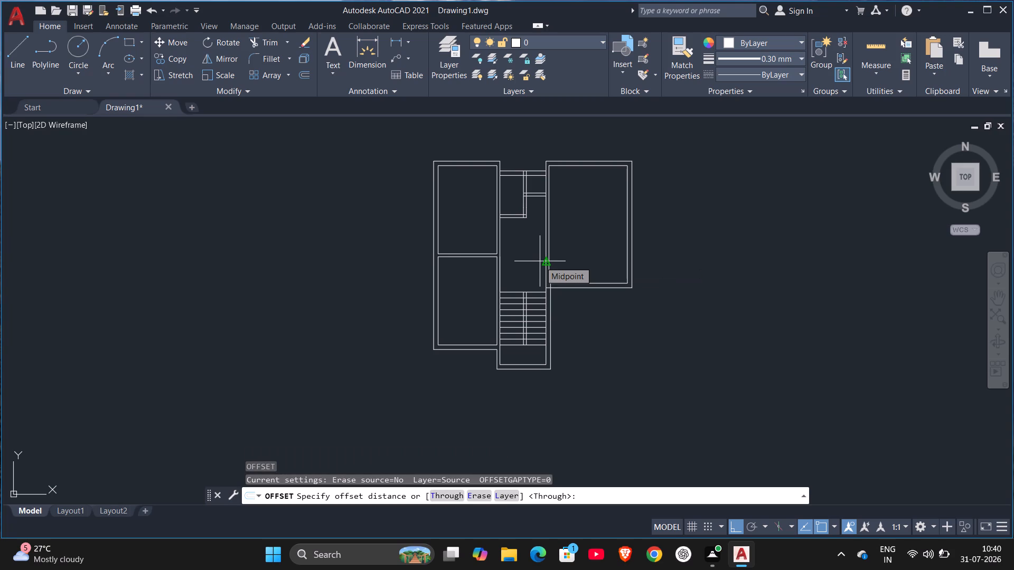
scroll(489, 350, up, 3)
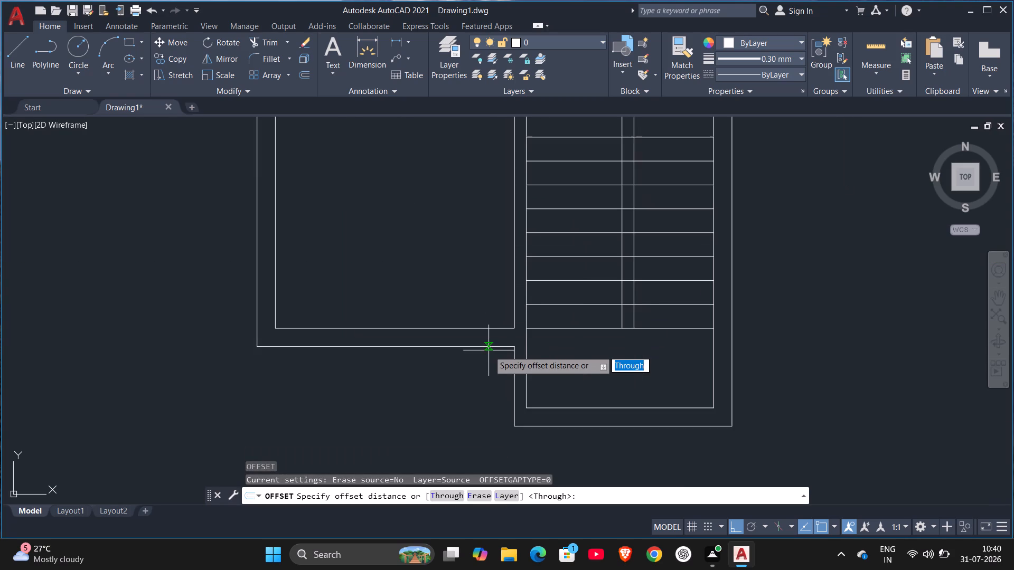
key(period)
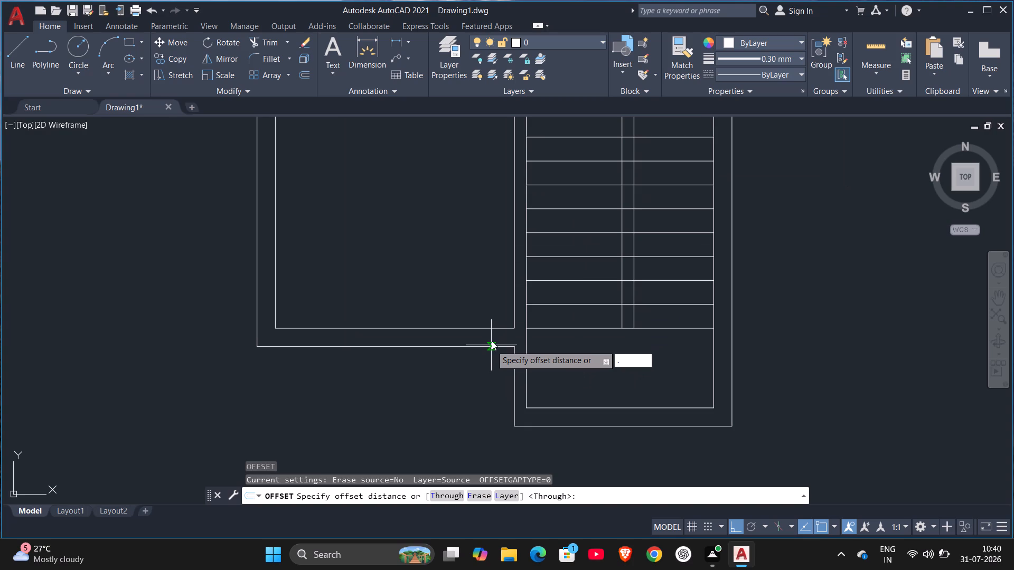
key(2)
key(3)
key(Return)
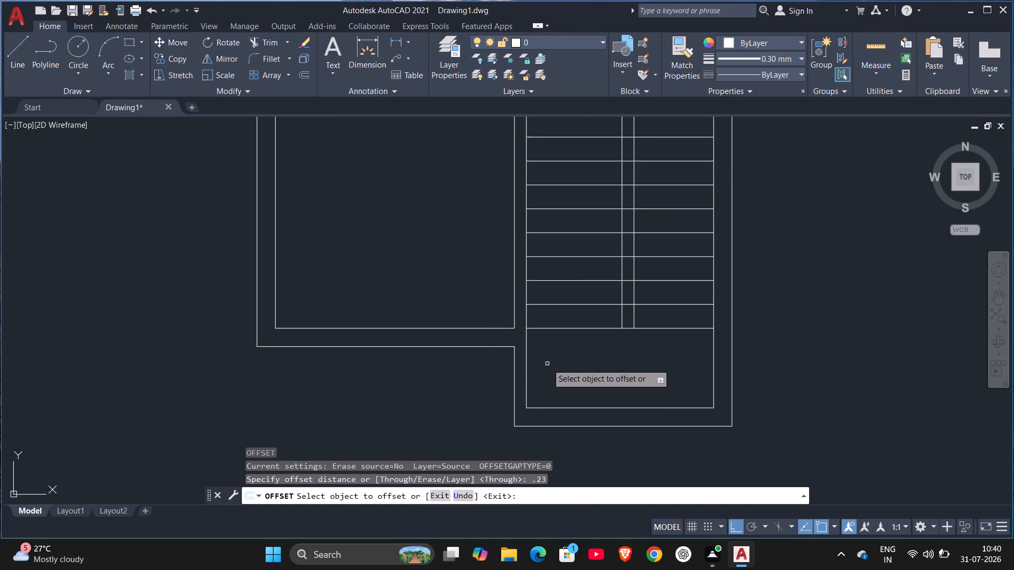
click(525, 375)
click(511, 376)
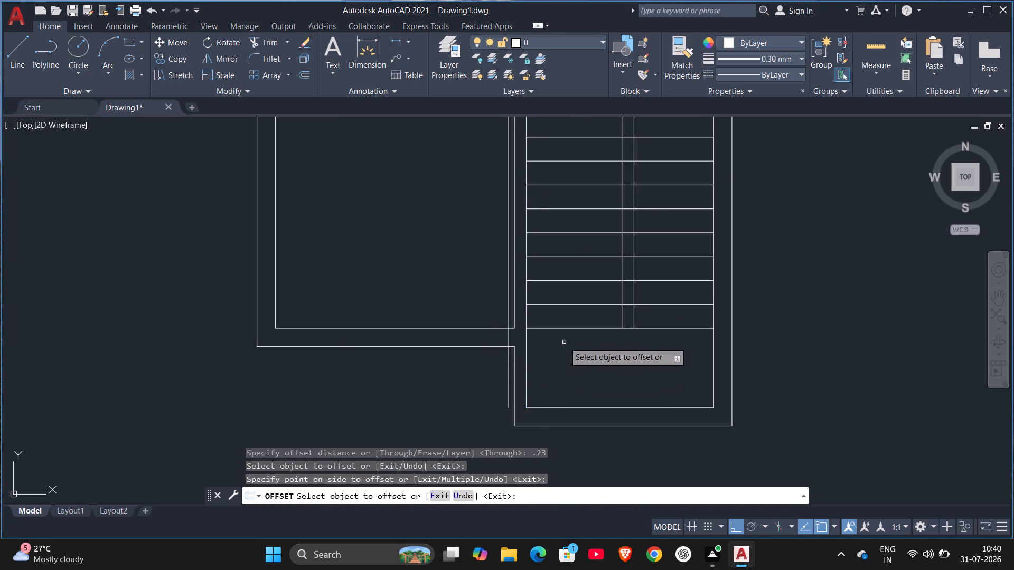
scroll(554, 432, up, 2)
key(Escape)
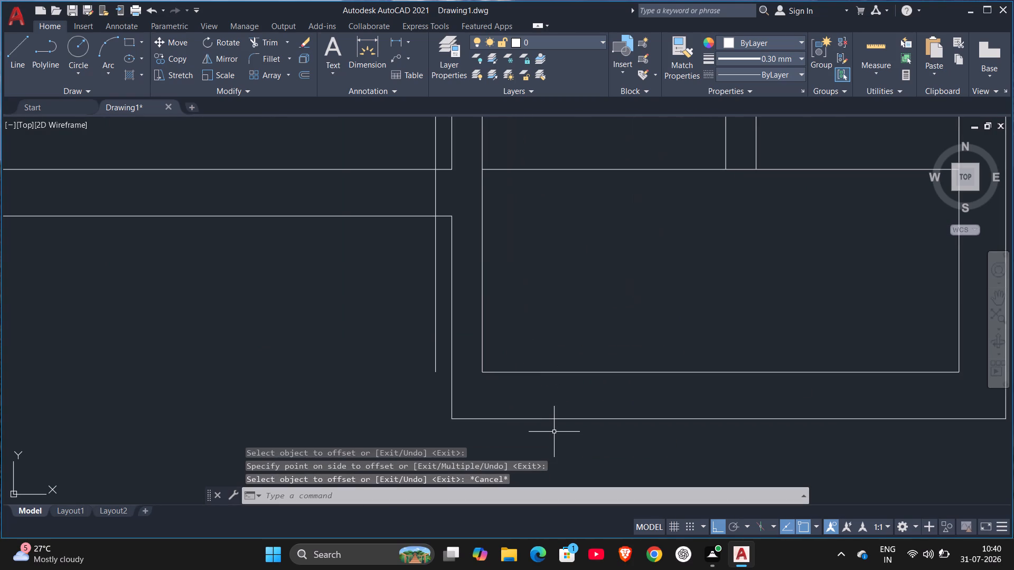
Fillet the new offset line with the staircase bay's outer south wall line at radius 0 to form a square corner.
key(f)
key(Return)
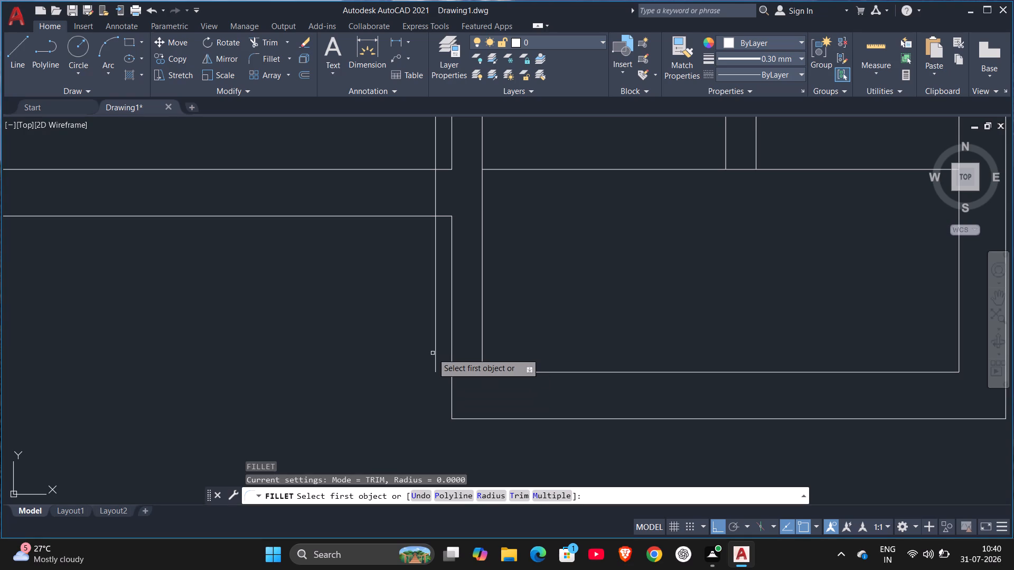
click(433, 354)
click(437, 354)
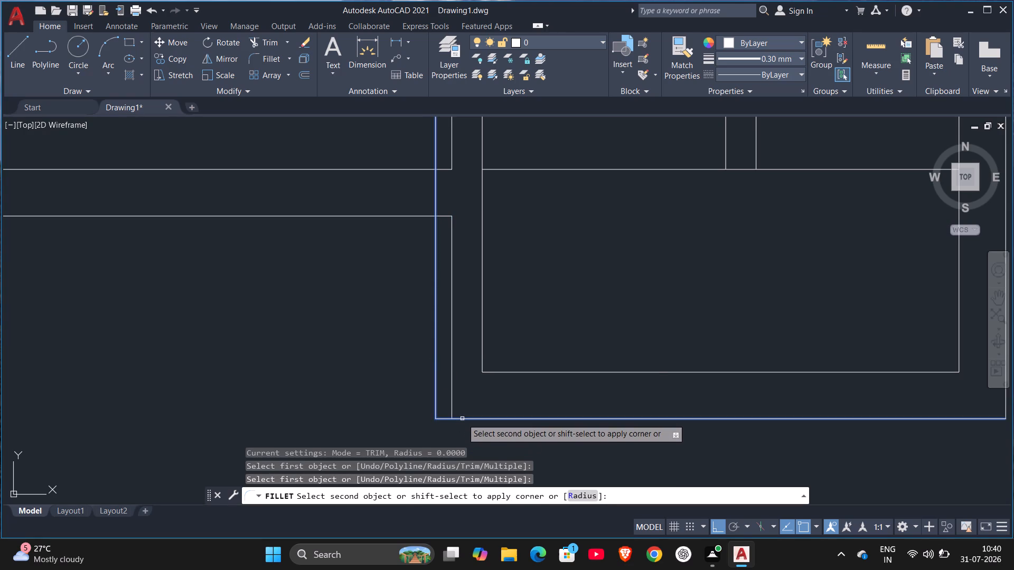
click(462, 419)
scroll(449, 358, down, 1)
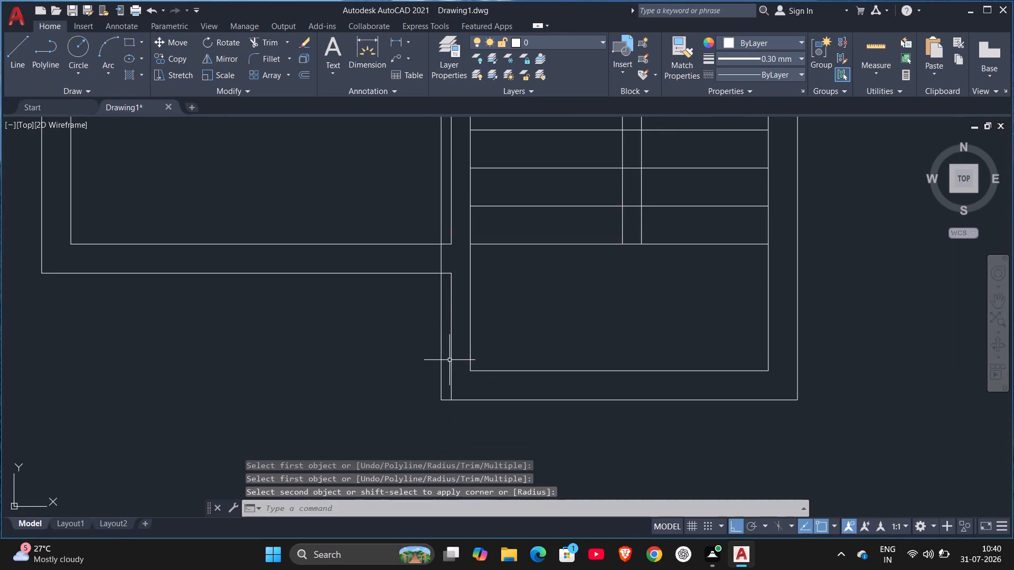
scroll(449, 360, down, 1)
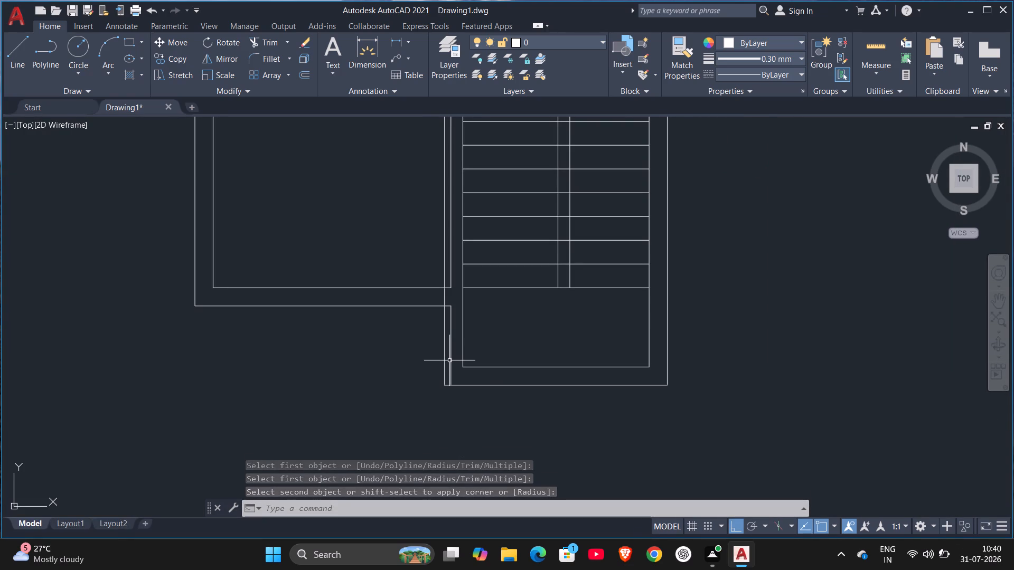
scroll(450, 362, up, 1)
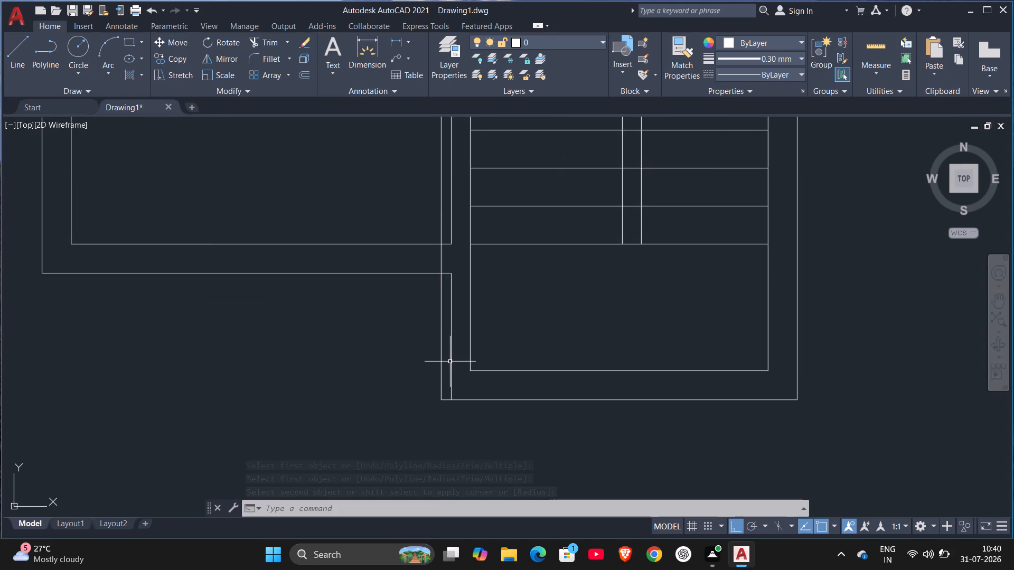
scroll(450, 362, up, 1)
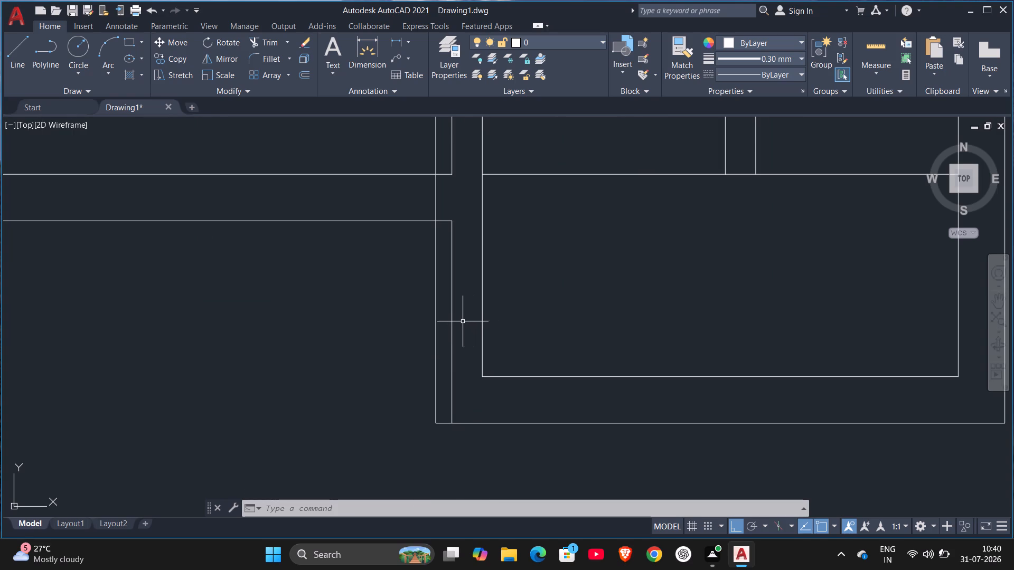
key(Escape)
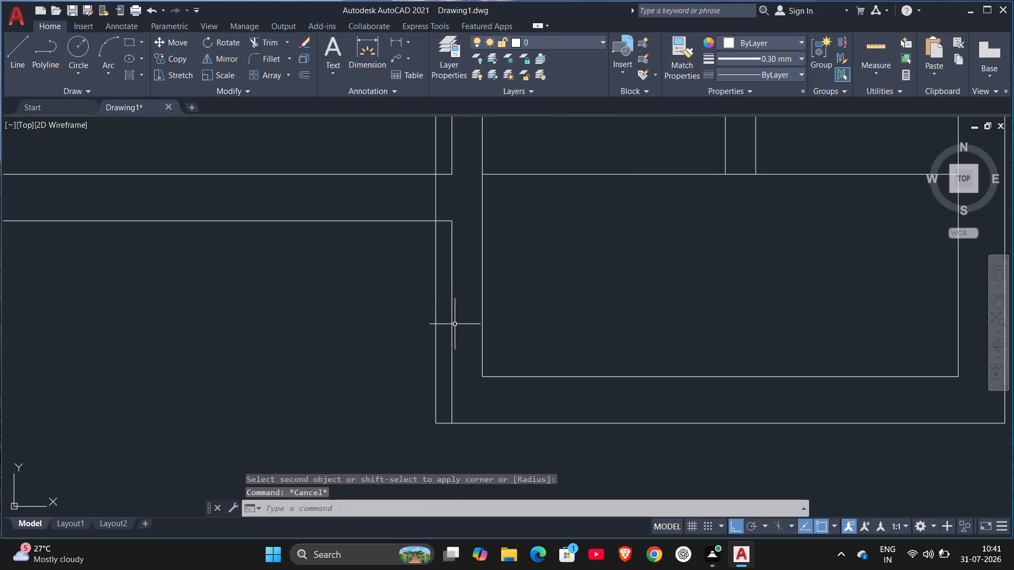
Trim the surplus wall line segments where the southwest room's outer south wall meets the staircase bay's west wall, forming a clean corner.
text(TR)
key(Return)
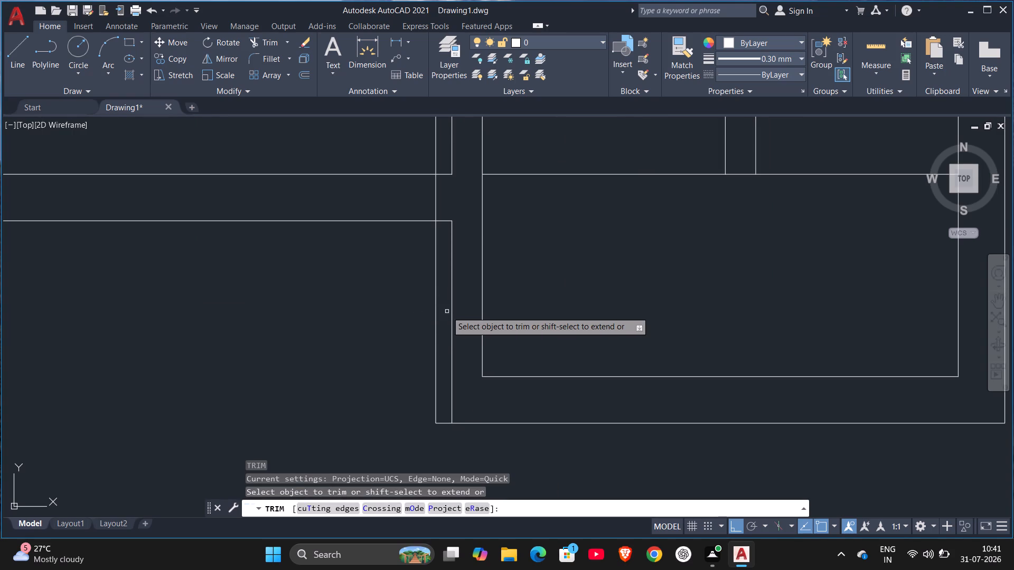
click(452, 314)
scroll(454, 240, down, 1)
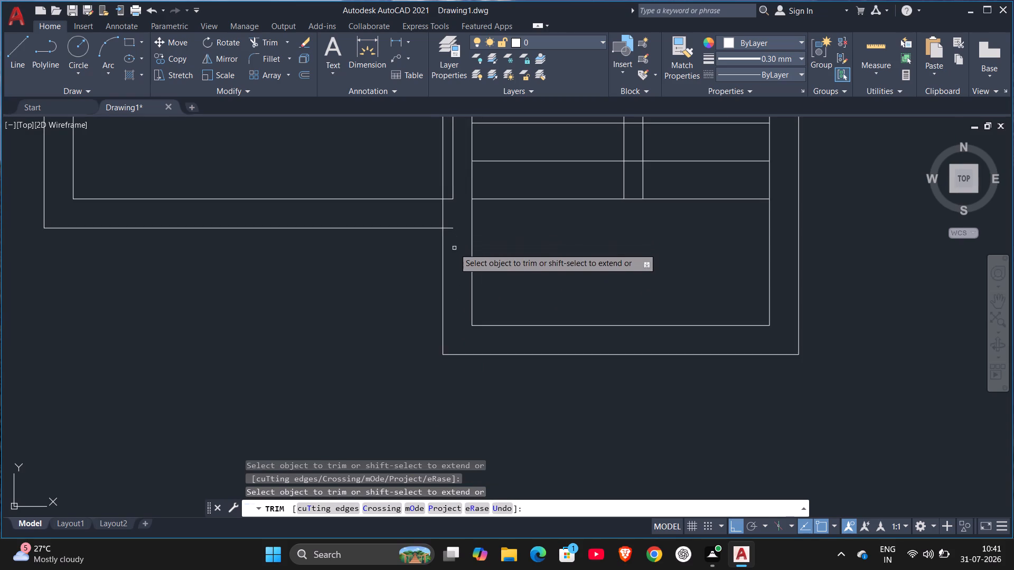
middle_drag(455, 257, 476, 358)
click(463, 293)
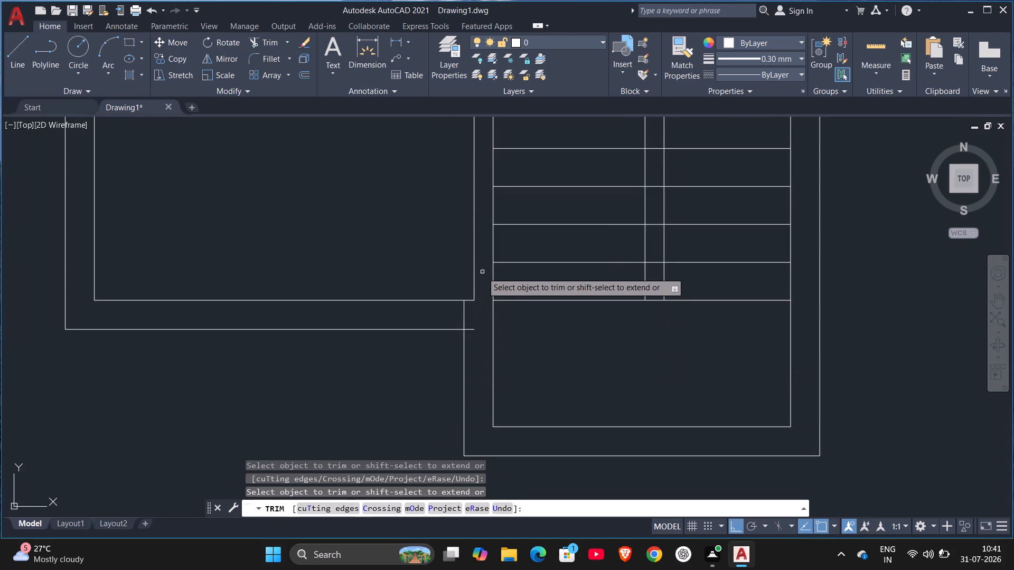
click(464, 318)
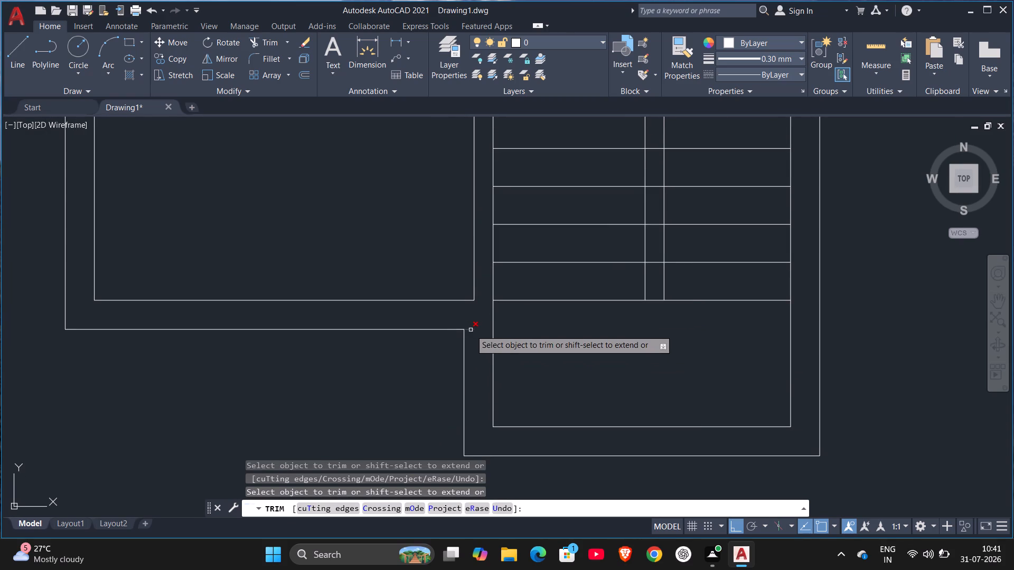
click(472, 331)
scroll(529, 349, down, 1)
middle_drag(531, 353, 445, 326)
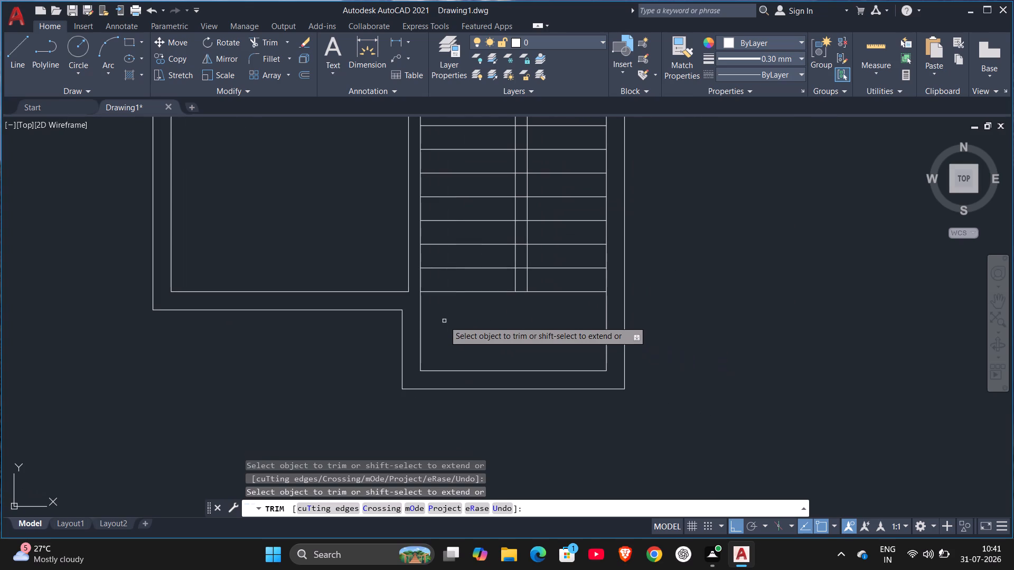
scroll(444, 321, down, 1)
key(Escape)
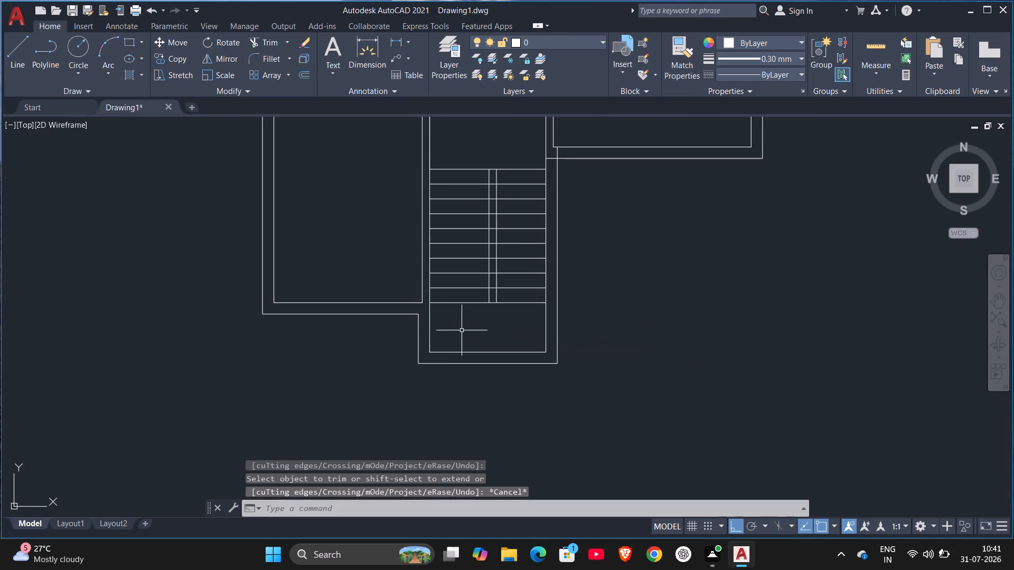
middle_drag(499, 336, 396, 372)
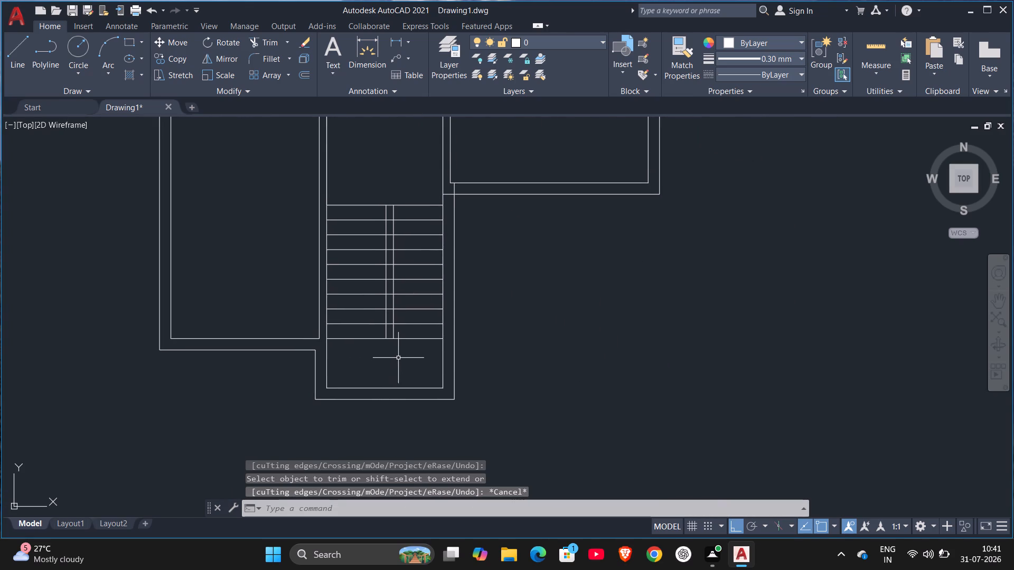
key(Escape)
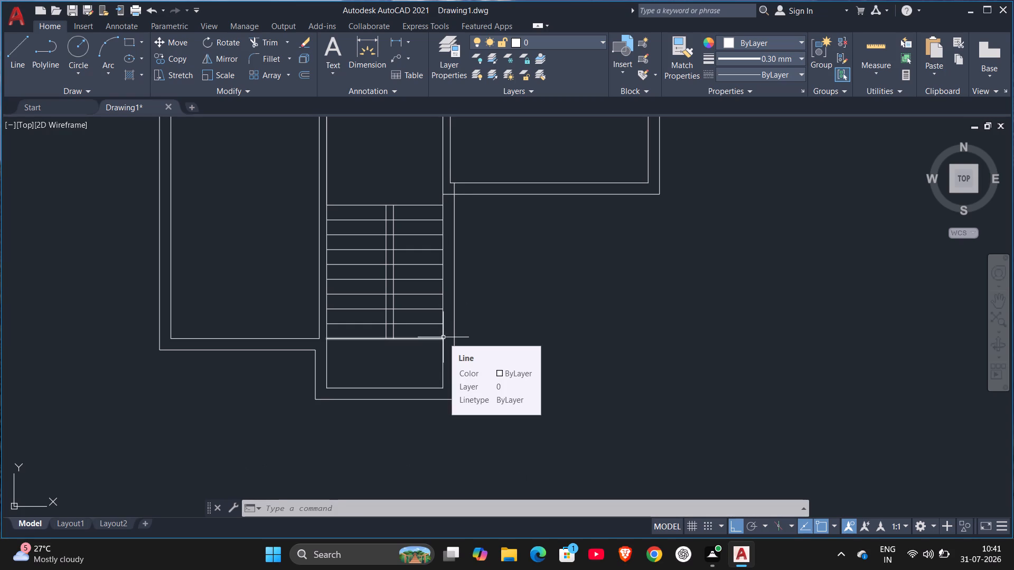
key(Escape)
Offset the northwest room's inner east wall line 0.23 m to the east.
key(o)
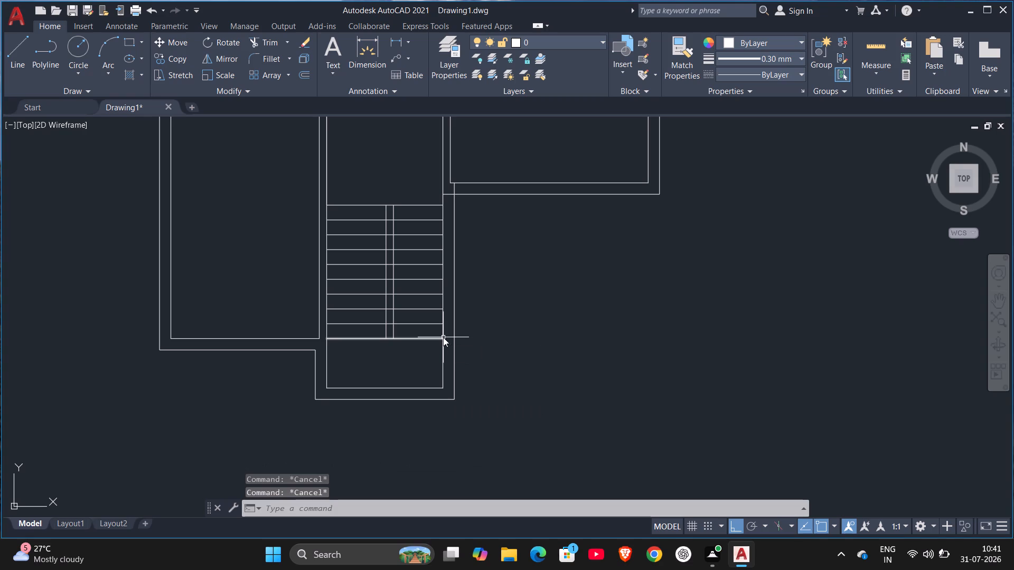
key(Return)
middle_drag(418, 316, 536, 518)
scroll(418, 316, down, 1)
scroll(468, 290, up, 2)
middle_drag(466, 280, 444, 369)
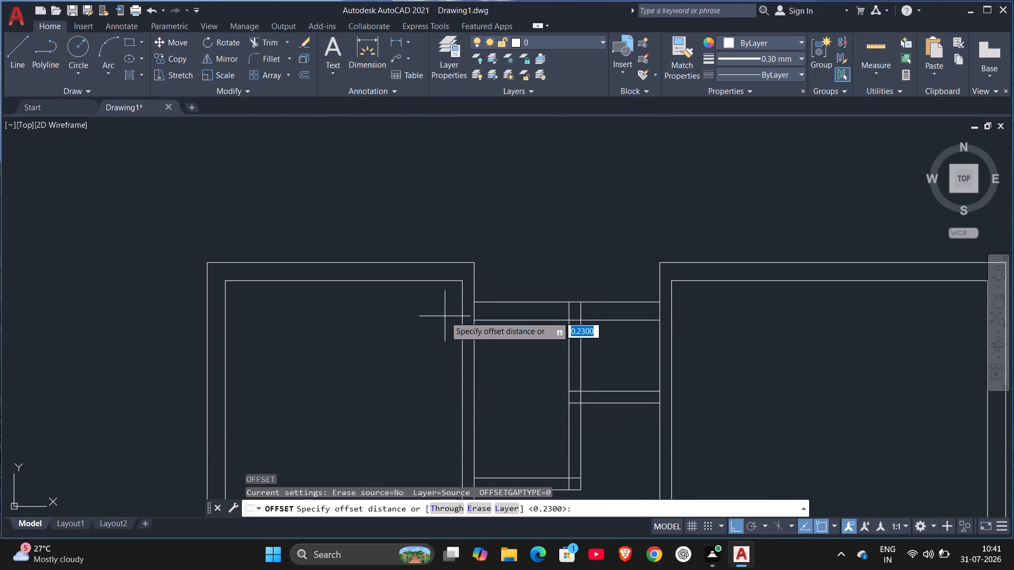
key(period)
text(23)
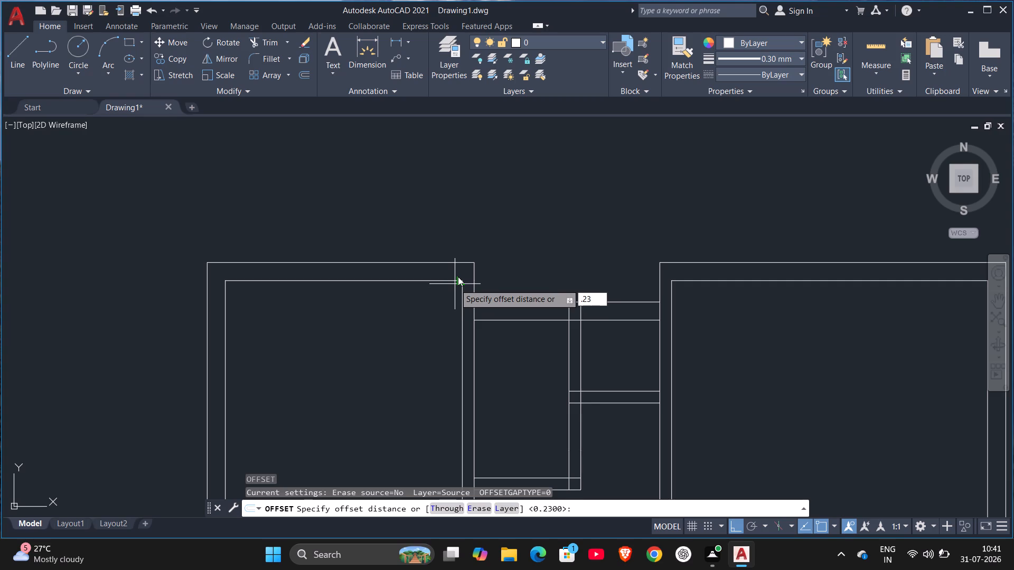
key(Return)
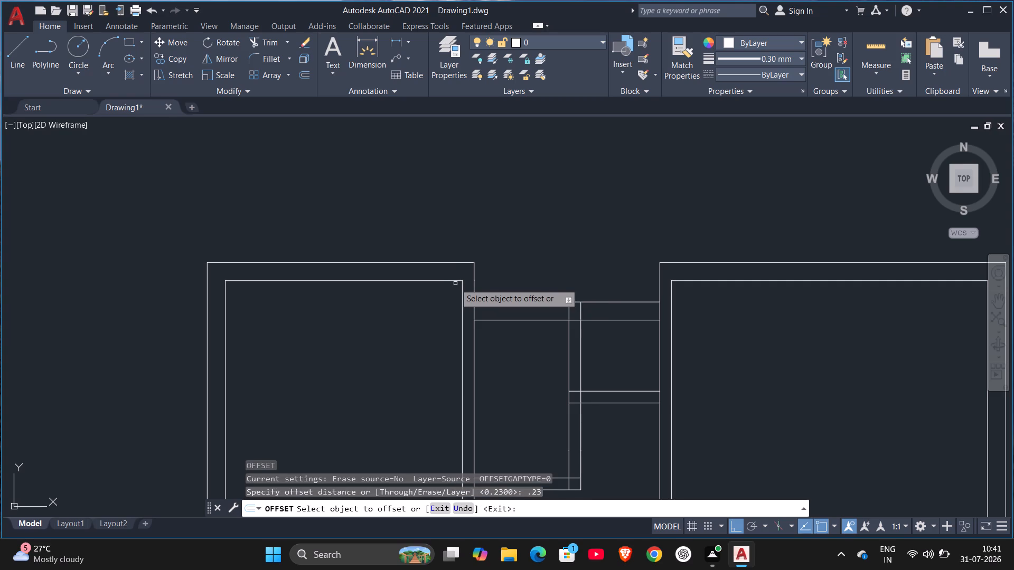
click(463, 290)
click(486, 294)
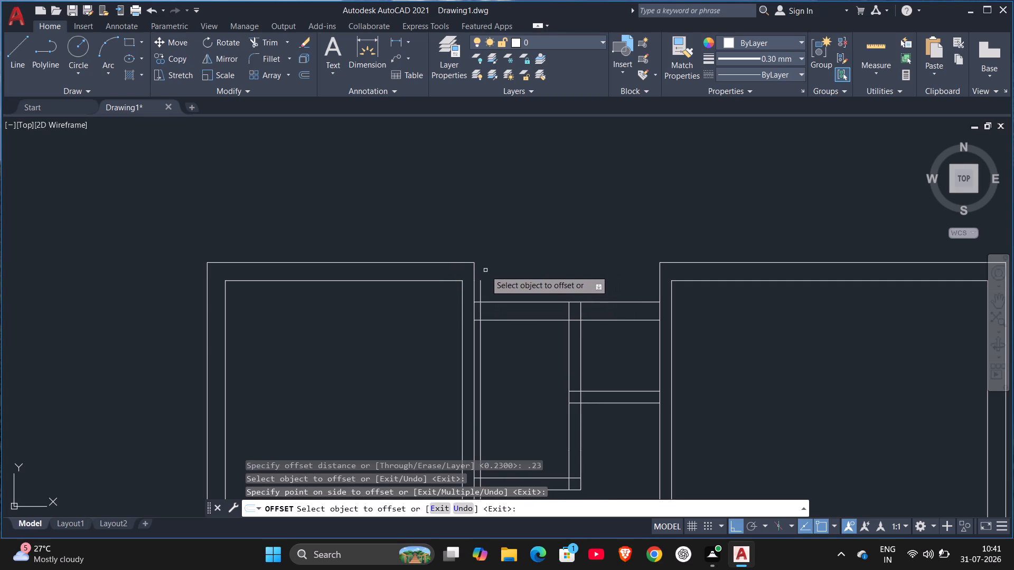
key(Escape)
Fillet the northwest room's outer north wall line with the new offset line at radius 0 to form a square corner.
text(TR)
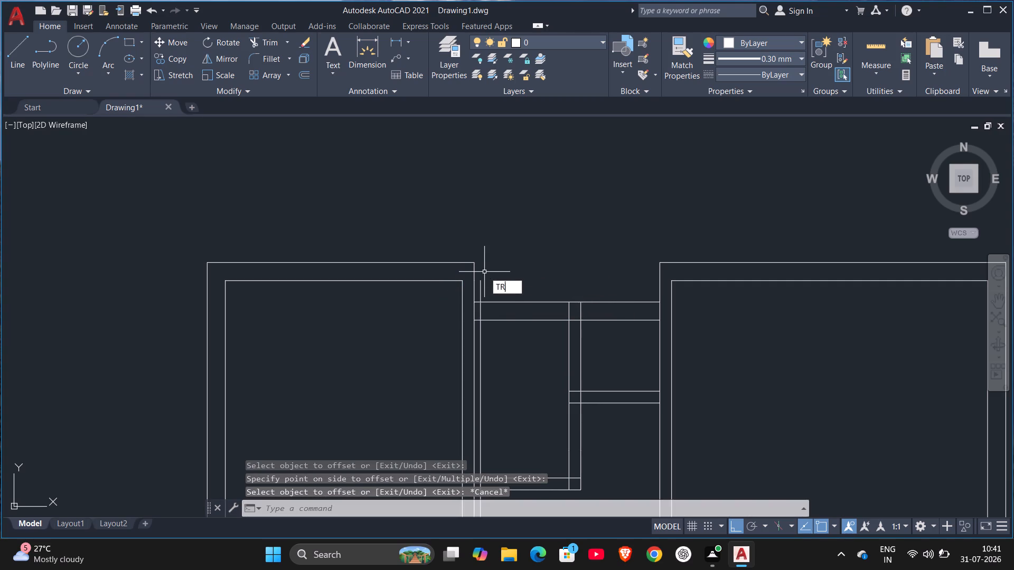
key(Escape)
key(f)
key(Return)
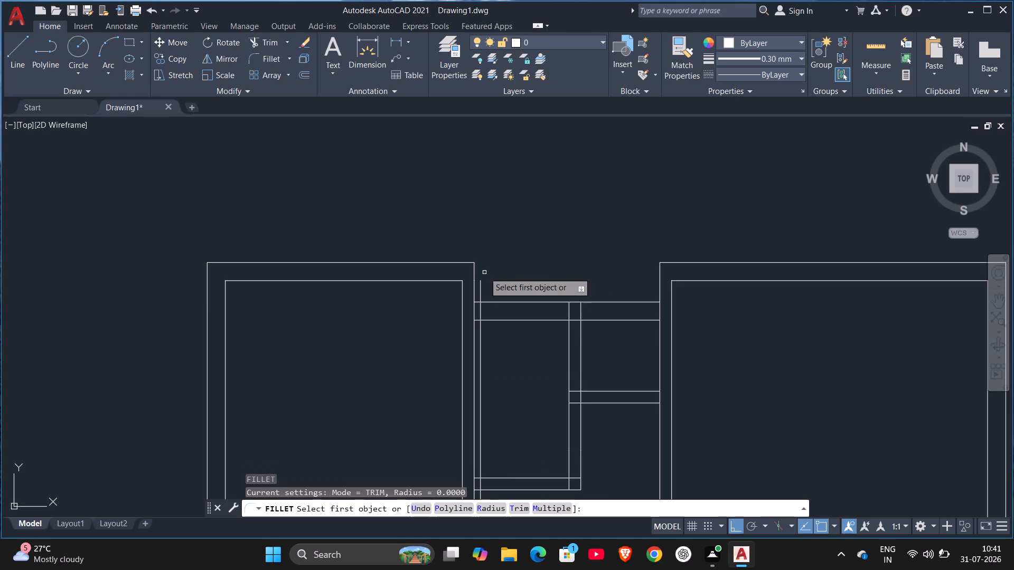
click(468, 261)
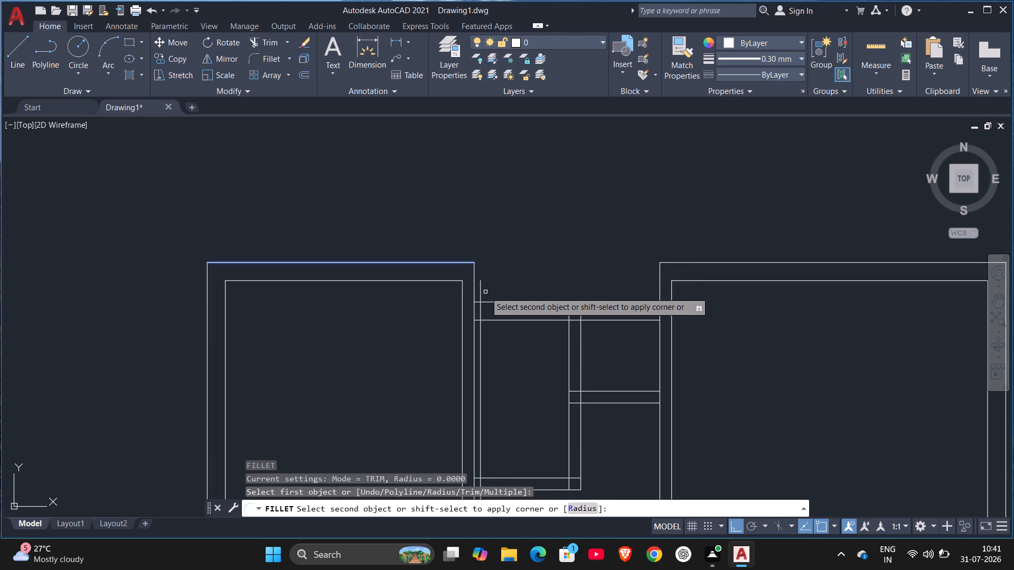
click(482, 292)
key(Escape)
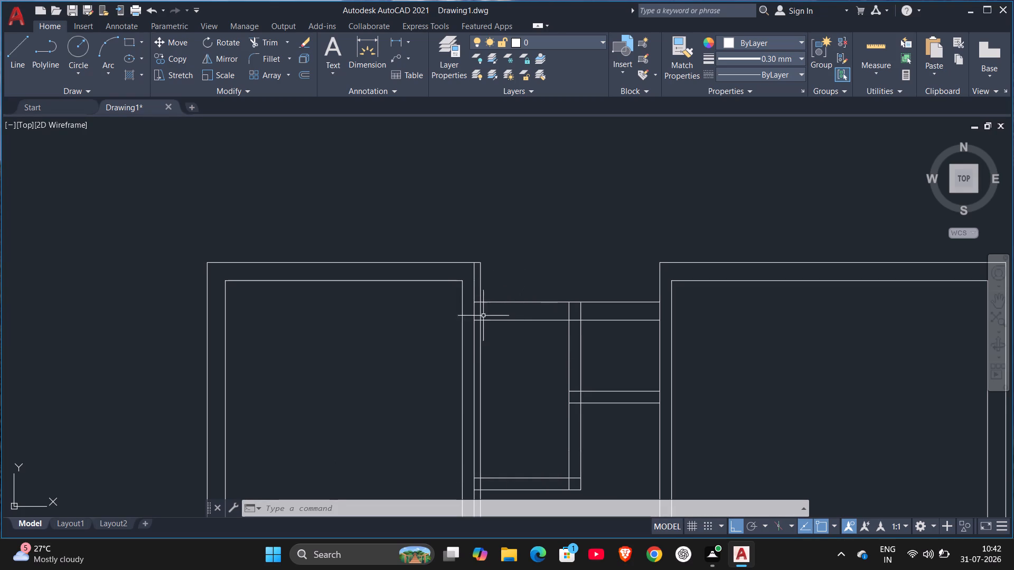
key(Escape)
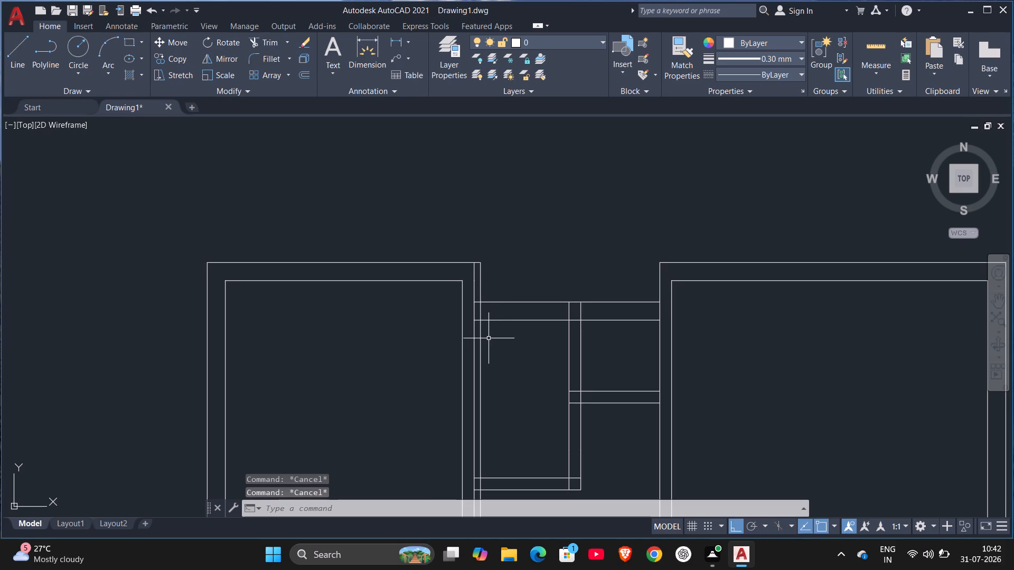
Trim the new offset line inside the small room and its north wall, and the old east wall line above that wall.
text(TR)
key(Return)
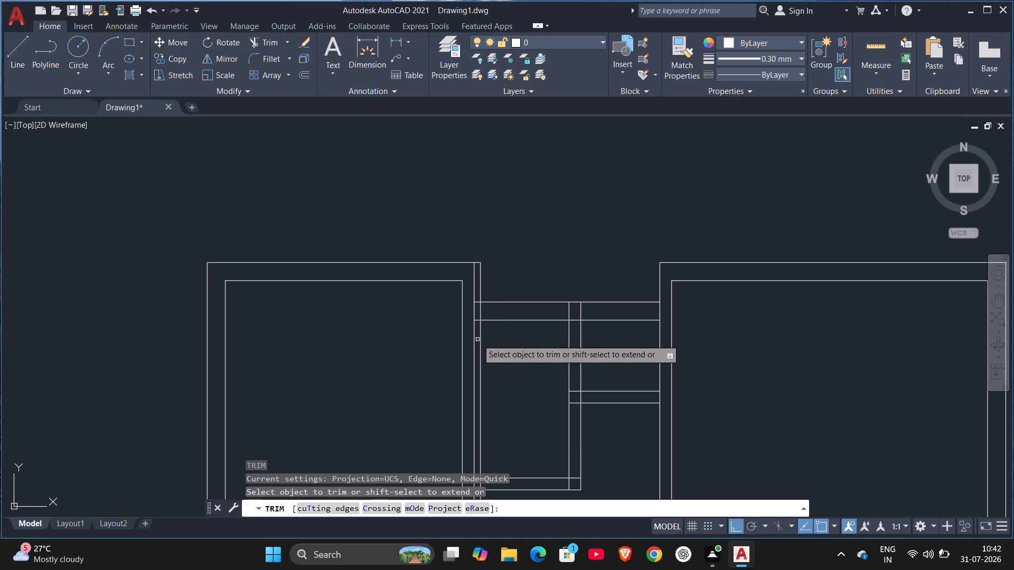
click(480, 340)
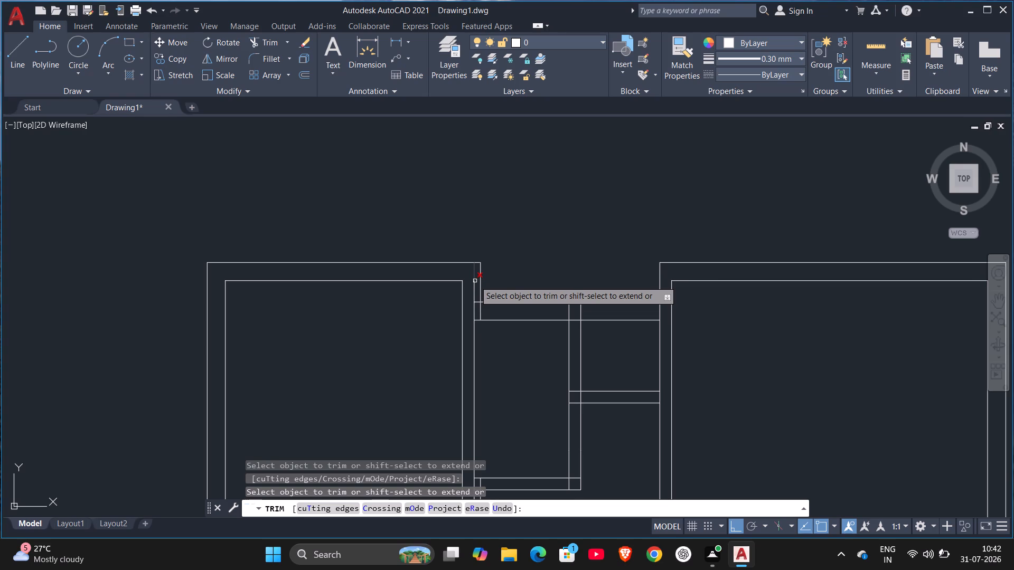
click(475, 287)
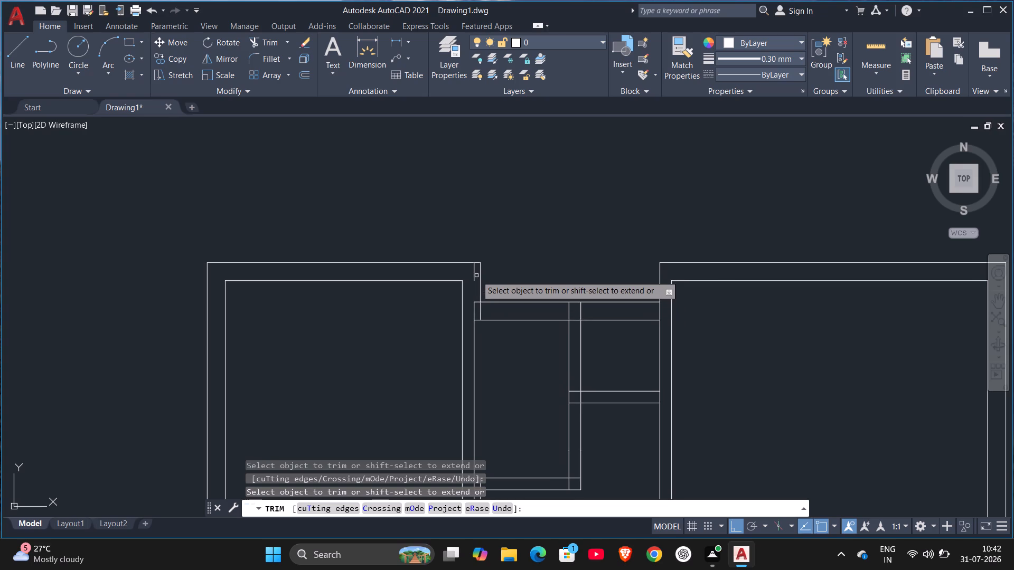
click(476, 275)
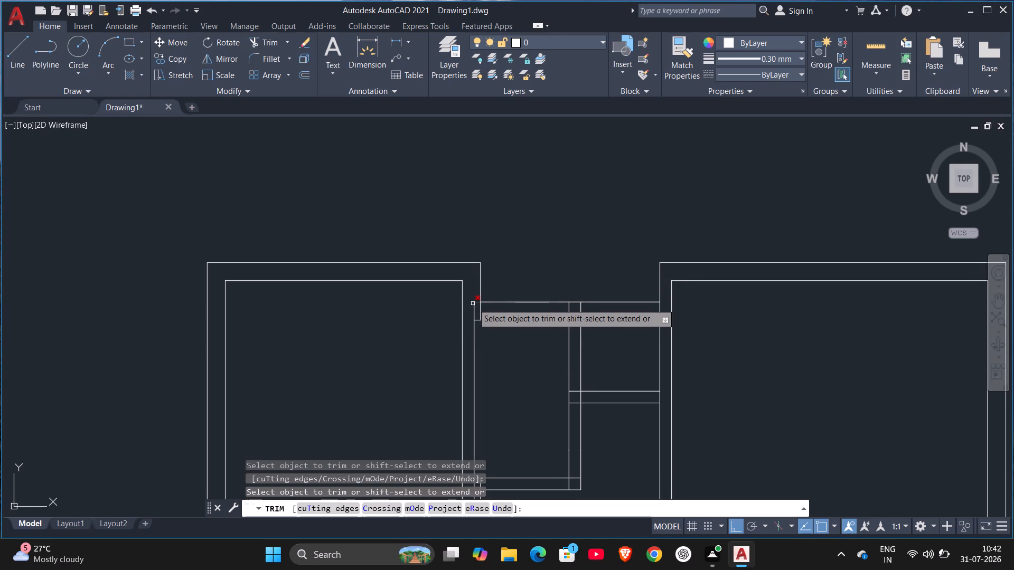
click(482, 312)
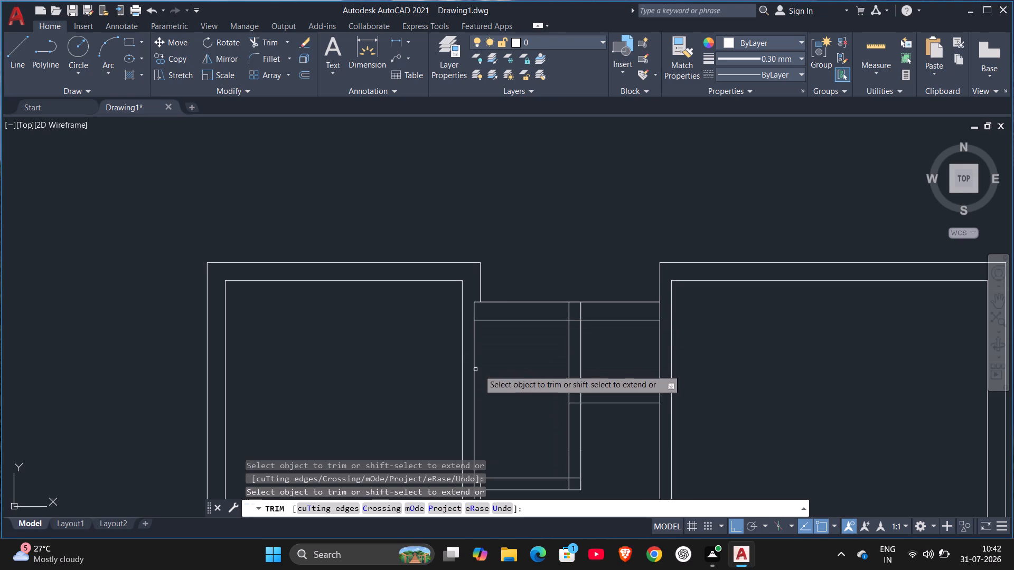
scroll(485, 364, up, 1)
scroll(485, 367, down, 3)
middle_drag(485, 369, 370, 292)
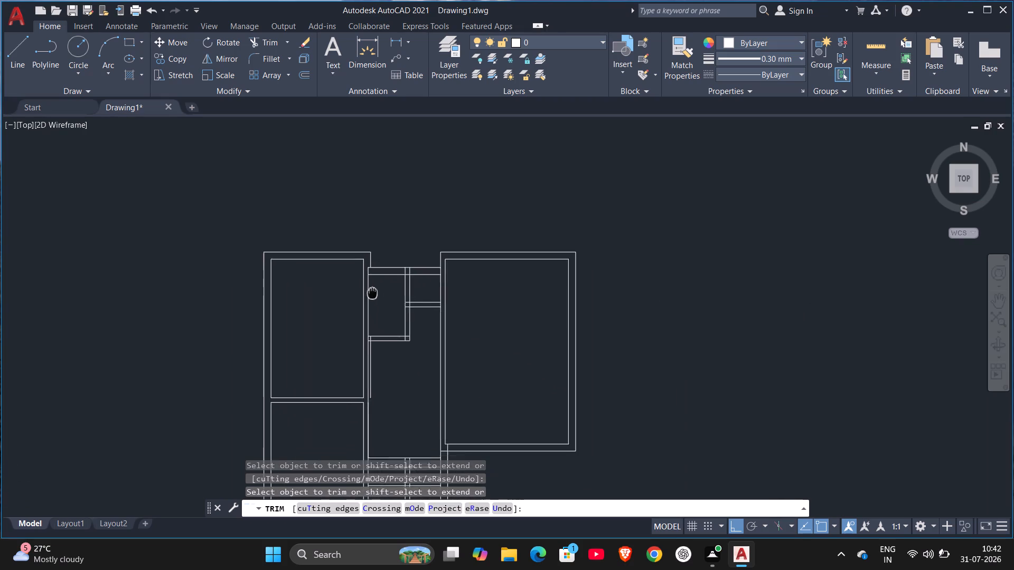
middle_drag(370, 292, 365, 289)
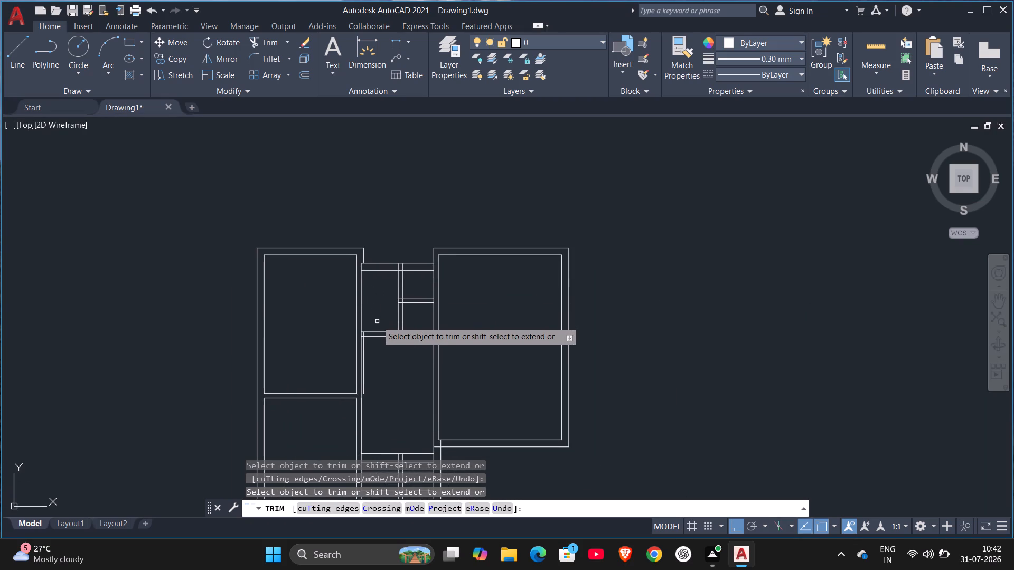
middle_drag(382, 331, 456, 398)
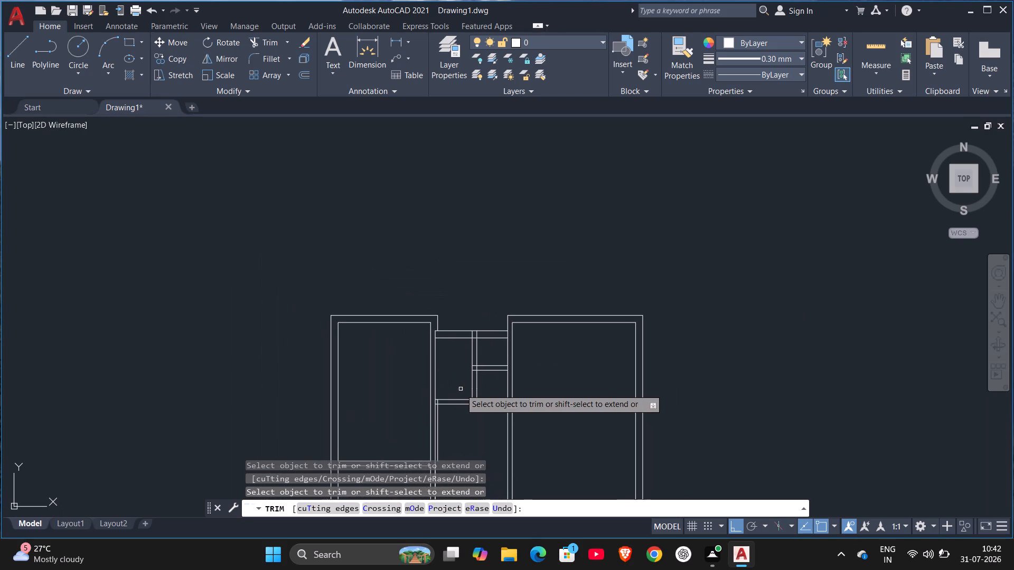
scroll(461, 389, up, 2)
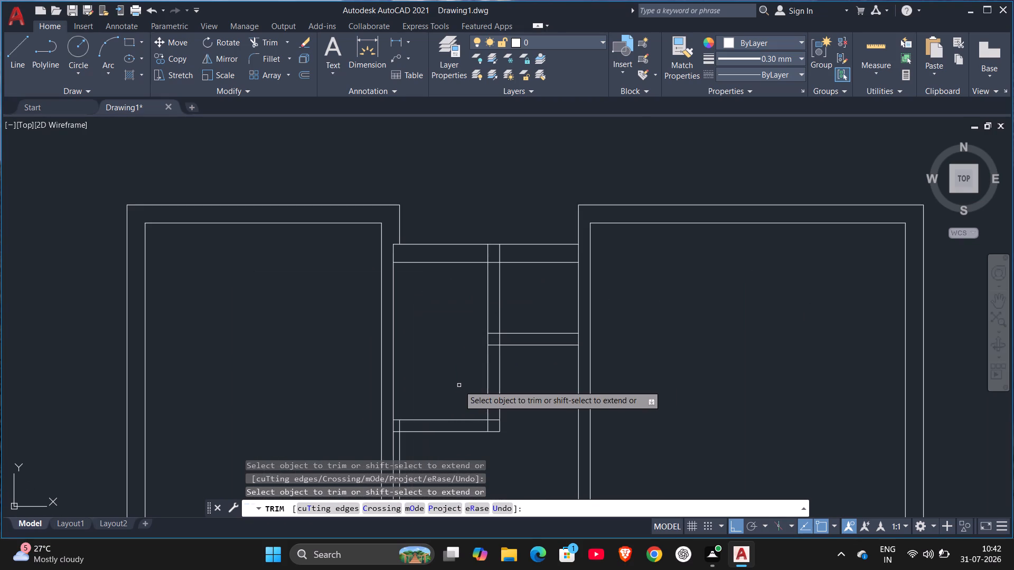
key(Escape)
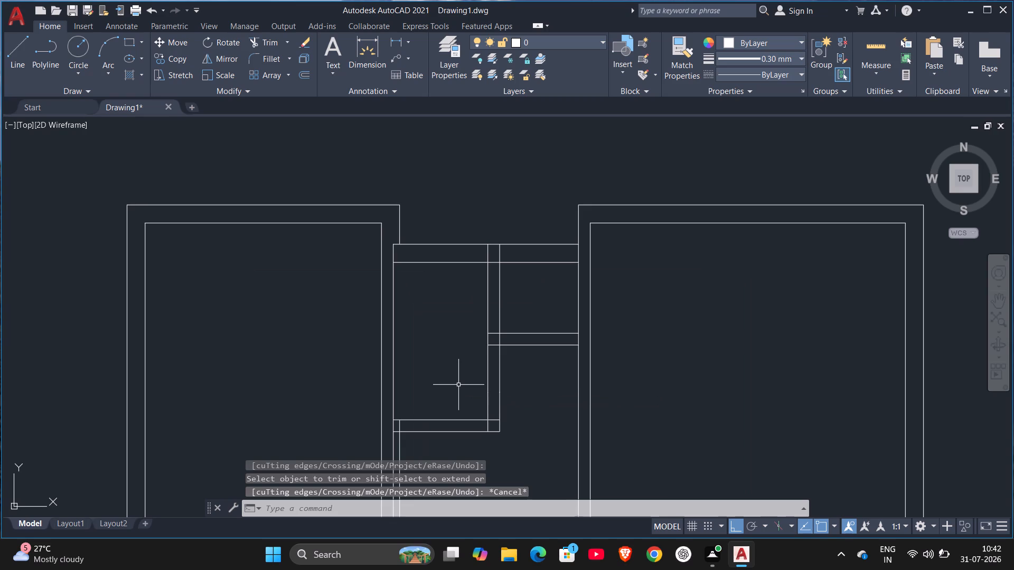
Offset the northeast room's inner west wall line 0.23 m to the west.
key(o)
key(Return)
key(period)
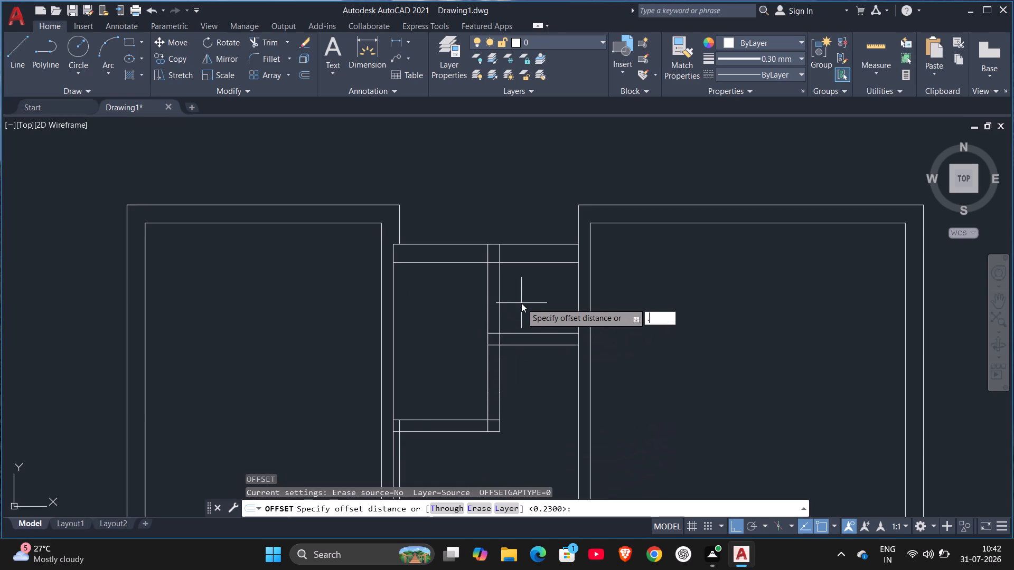
key(1)
key(3)
key(BackSpace)
key(BackSpace)
text(23)
key(Return)
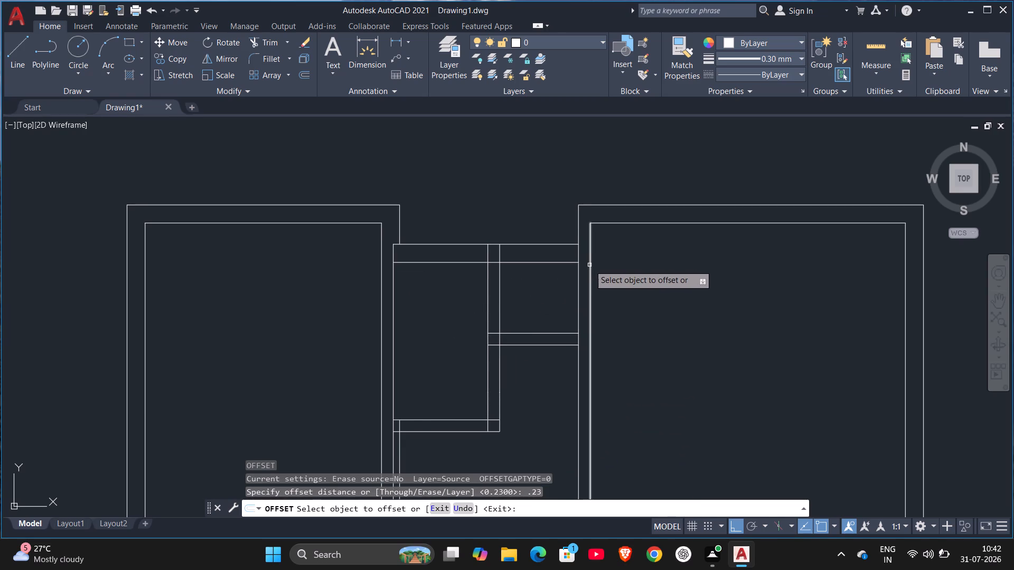
click(590, 266)
click(566, 272)
key(Escape)
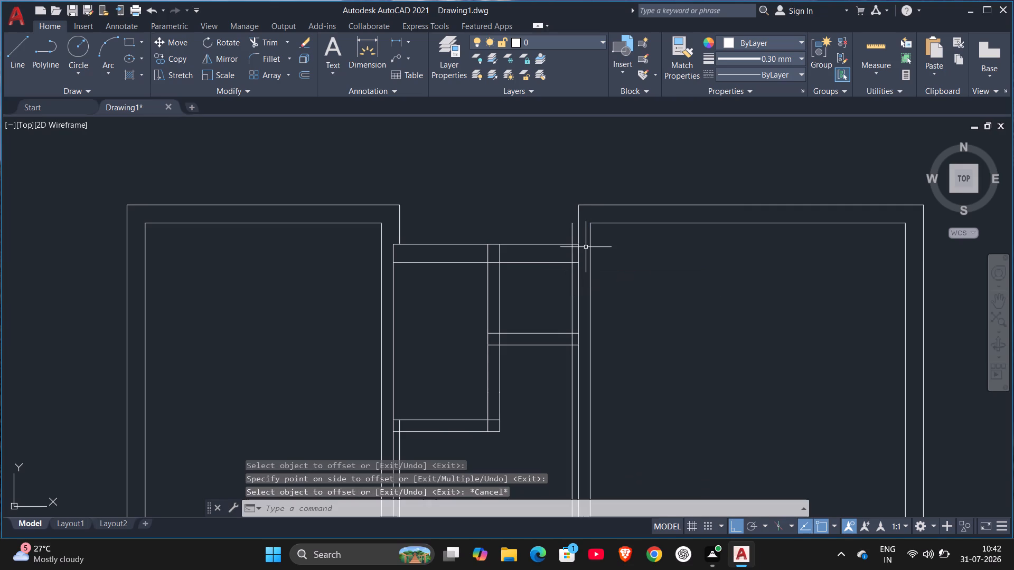
Fillet the new offset line with the northeast room's outer north wall line at radius 0 to form a square corner.
key(f)
key(Return)
click(572, 235)
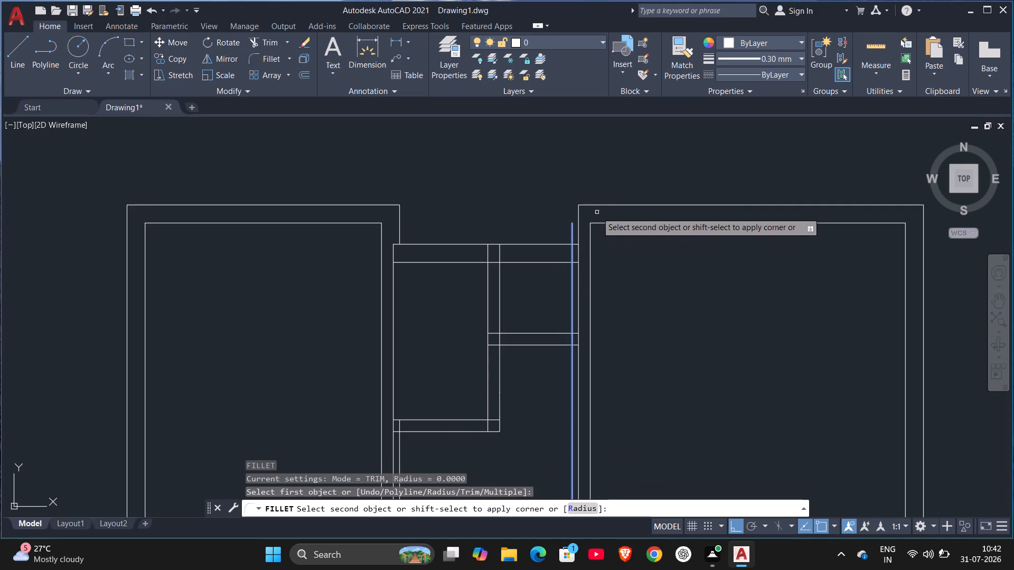
click(599, 204)
key(Escape)
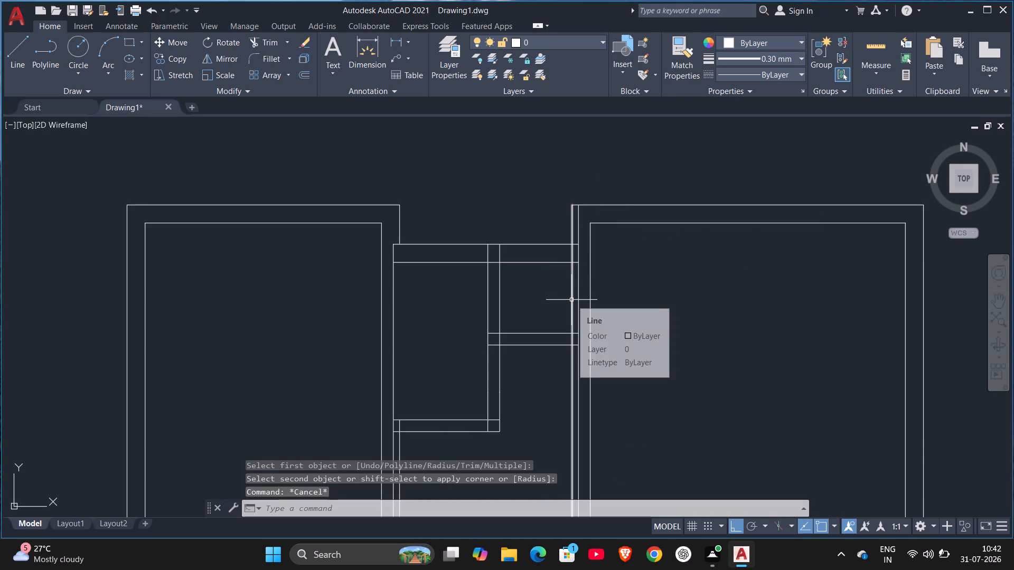
key(Escape)
Trim the new offset line along the northeast room's west wall where it runs south of the central bay's north wall.
text(TR)
key(Return)
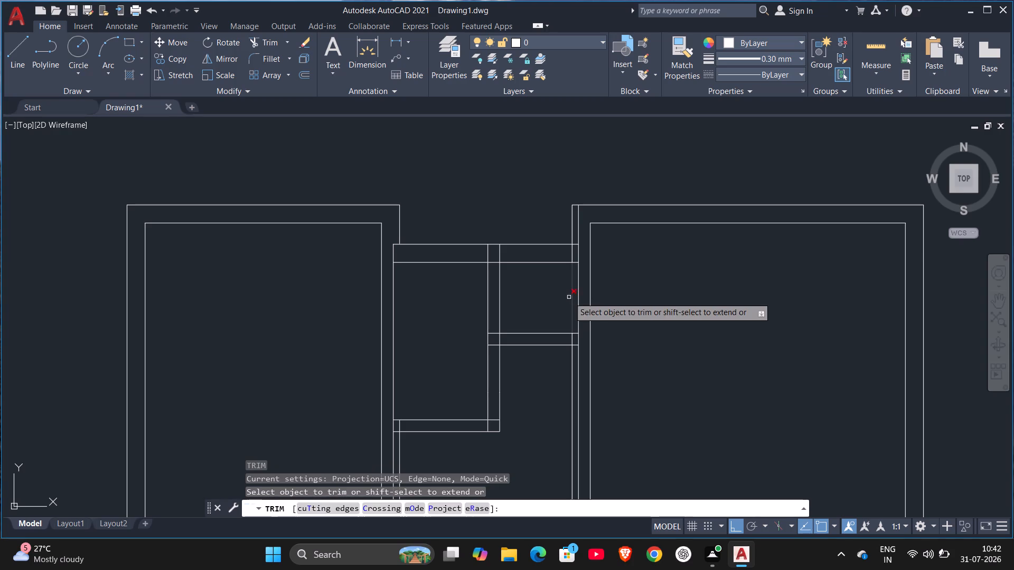
click(572, 292)
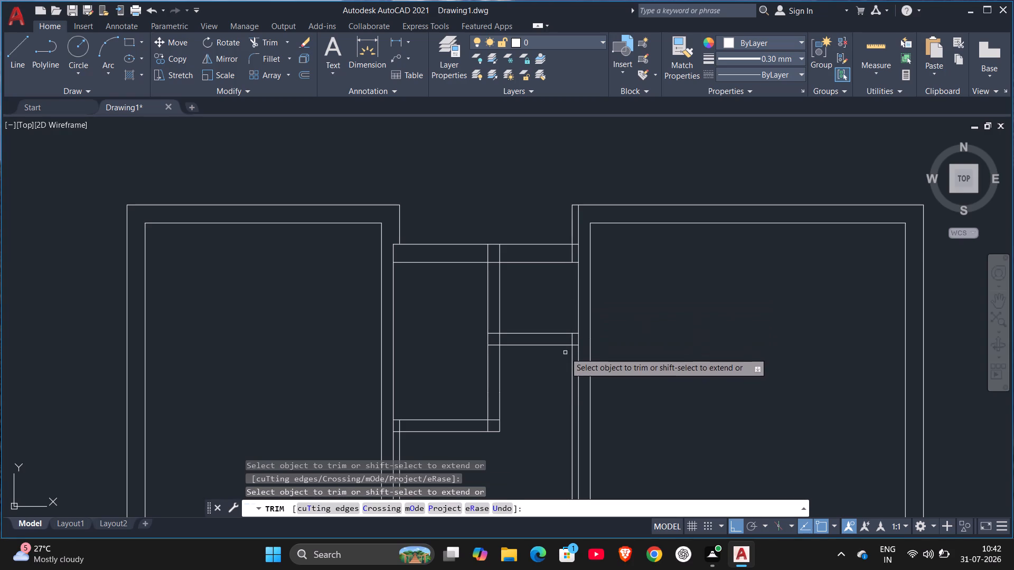
click(574, 364)
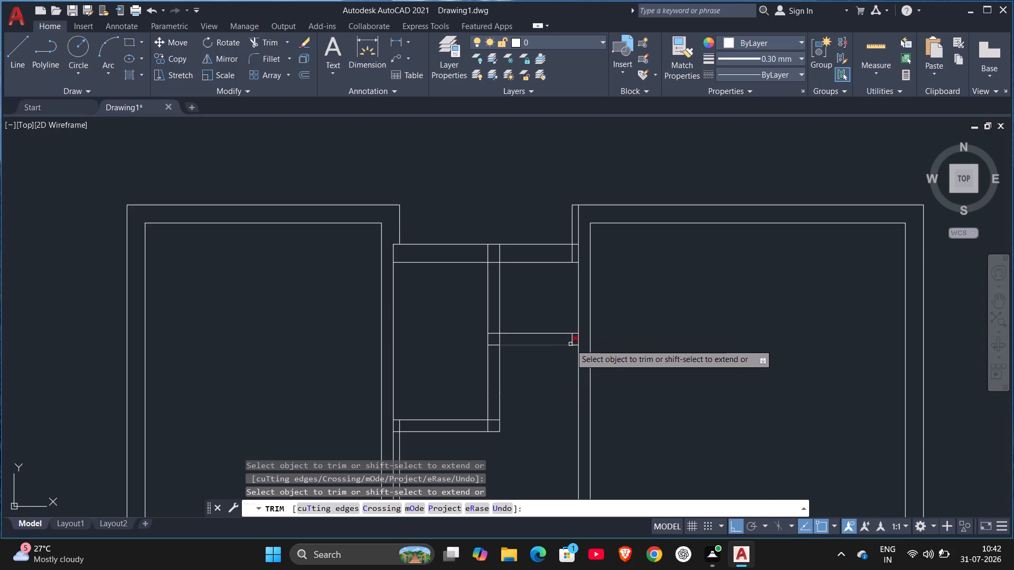
click(572, 341)
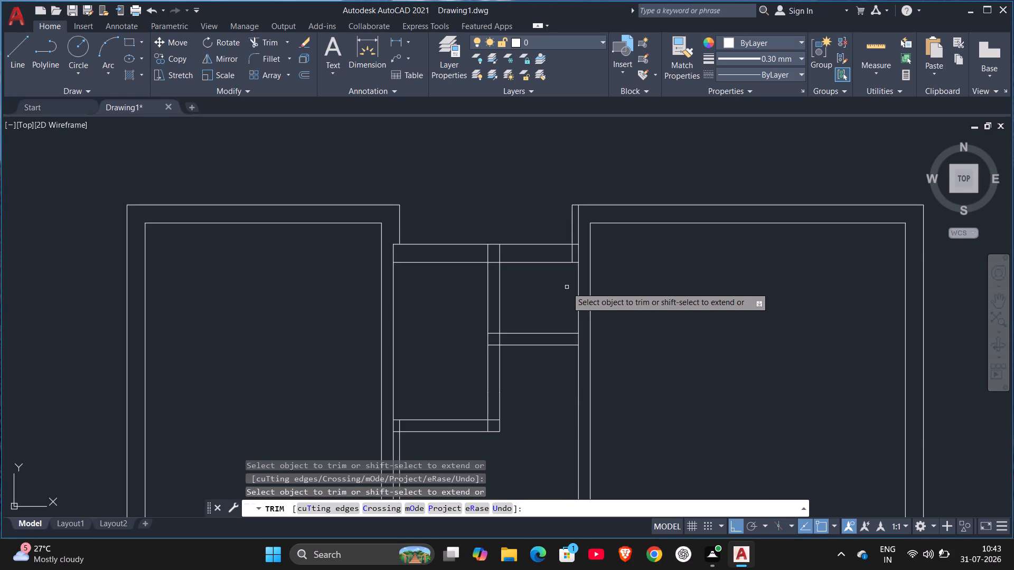
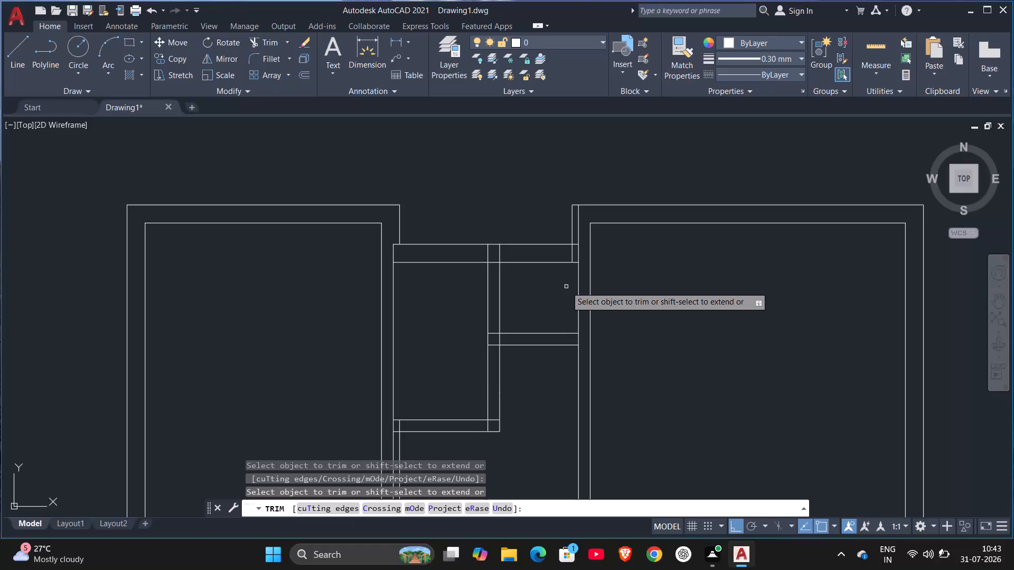
Trim the overlapping wall lines where the central block's top wall meets the upper-left corner of the large east room.
click(578, 226)
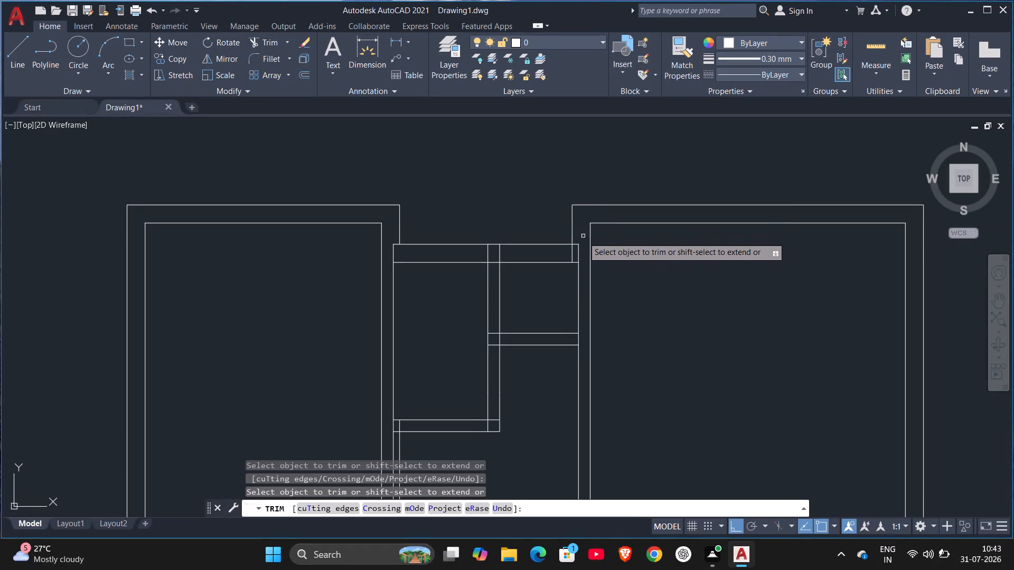
click(578, 244)
click(578, 252)
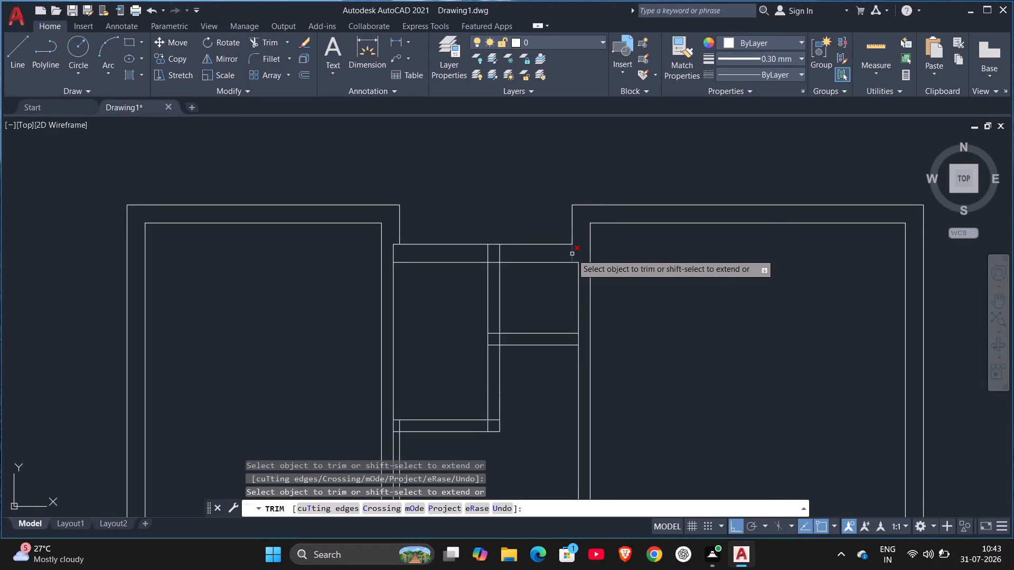
click(572, 254)
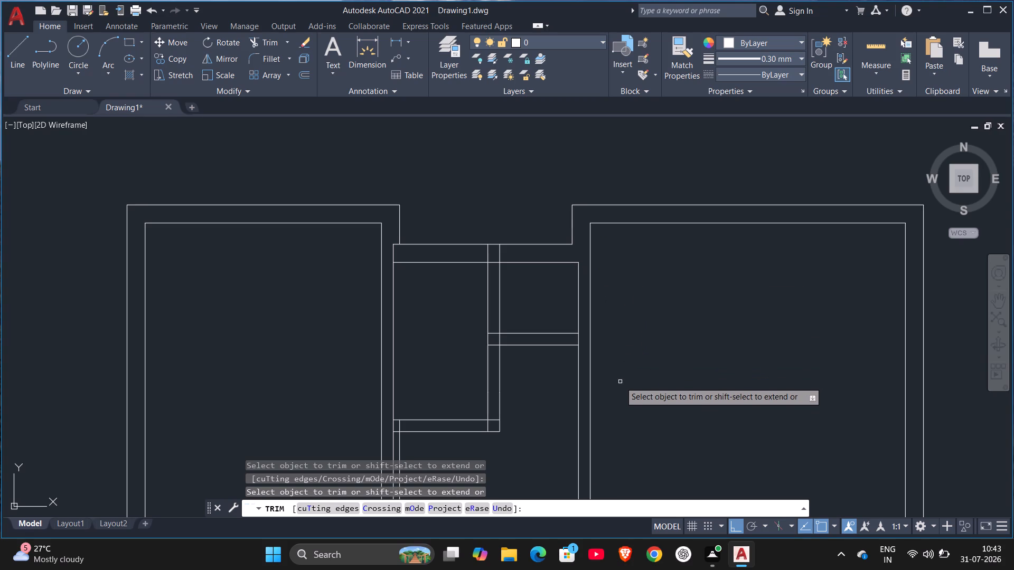
key(Escape)
Examine the floor plan around the staircase, the lower west room and the large east room's bottom wall.
scroll(620, 382, up, 1)
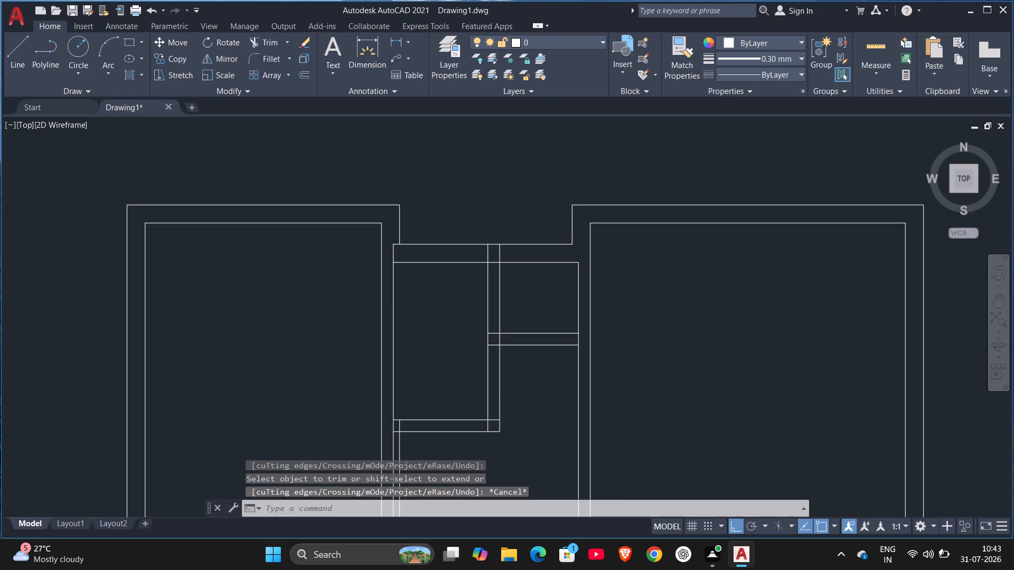
scroll(618, 493, down, 3)
scroll(584, 362, down, 1)
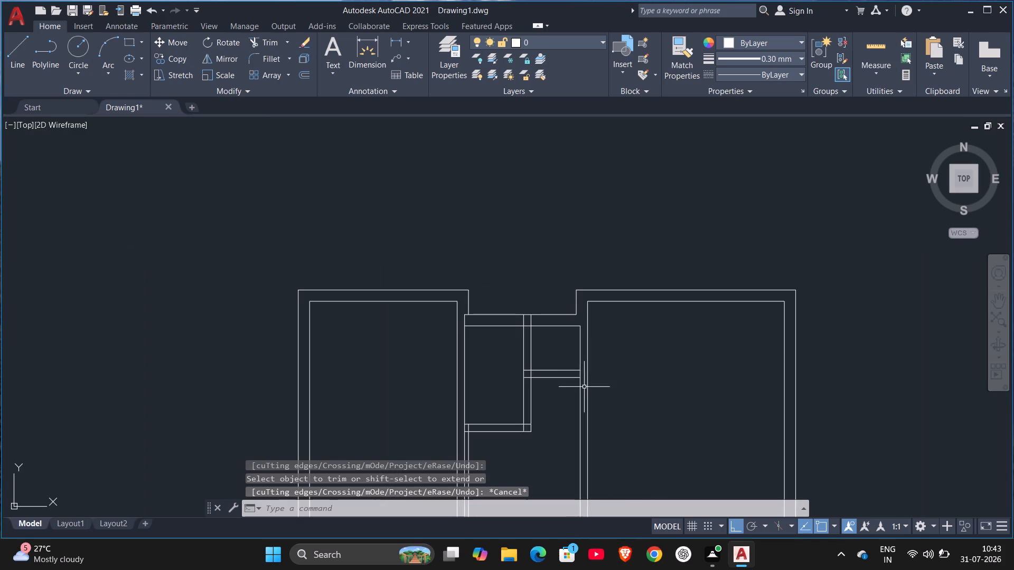
middle_drag(584, 388, 499, 232)
scroll(485, 356, down, 1)
middle_drag(490, 386, 570, 261)
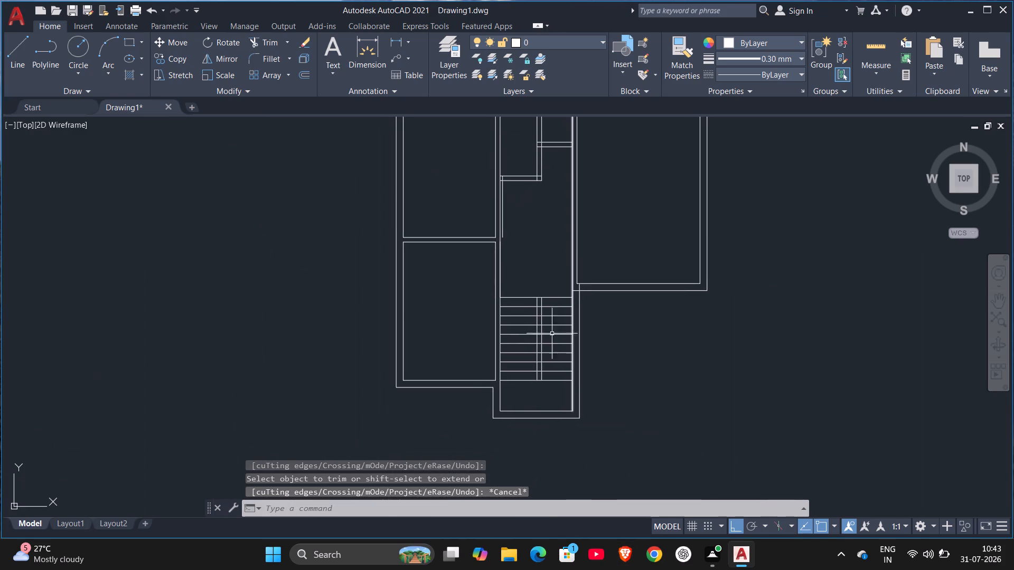
middle_drag(478, 404, 527, 384)
scroll(527, 384, up, 2)
middle_drag(532, 375, 611, 428)
key(Escape)
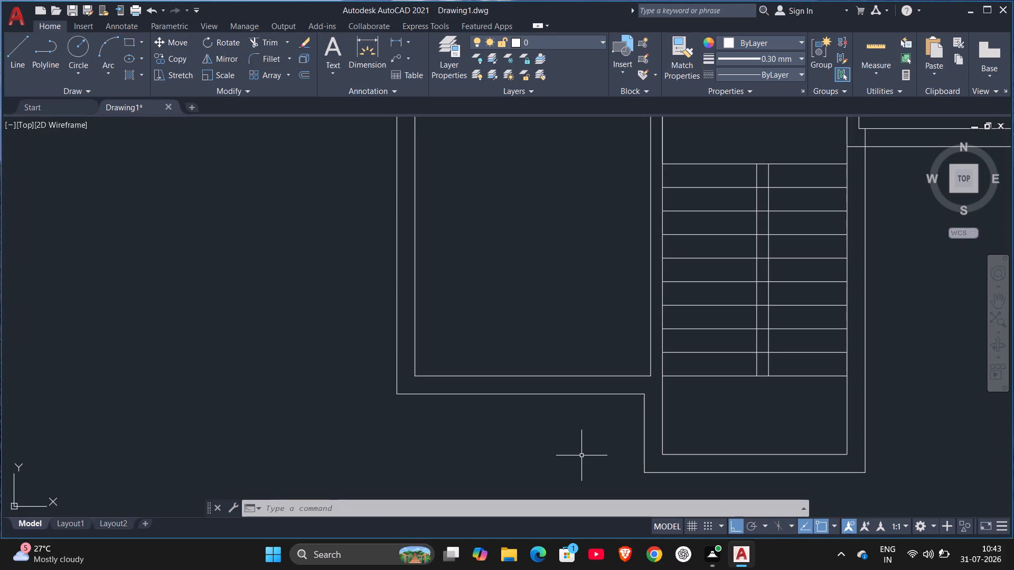
scroll(581, 455, down, 2)
middle_drag(688, 394, 554, 419)
scroll(552, 417, up, 2)
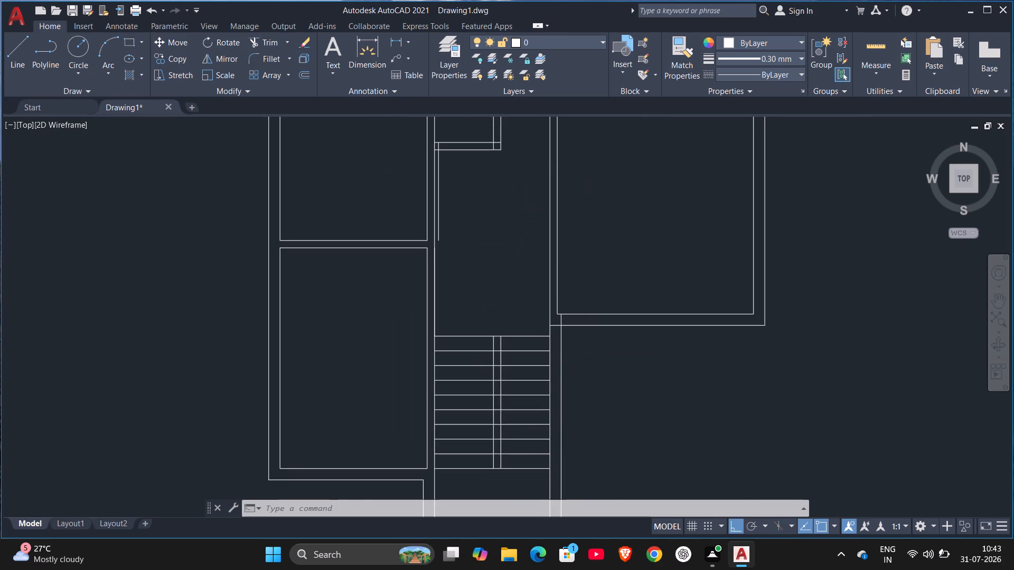
middle_drag(621, 341, 595, 391)
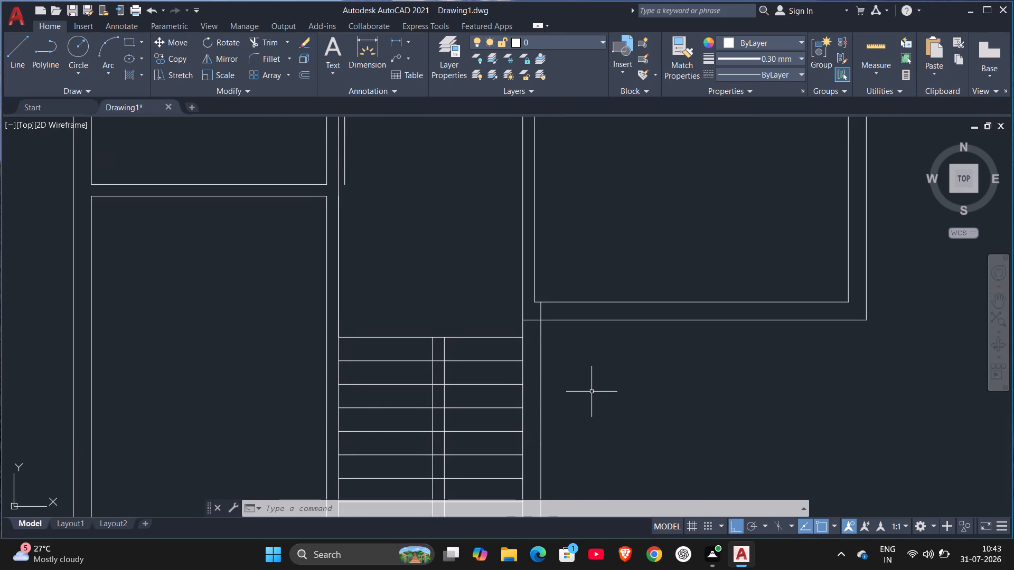
scroll(591, 391, down, 2)
middle_drag(620, 377, 738, 284)
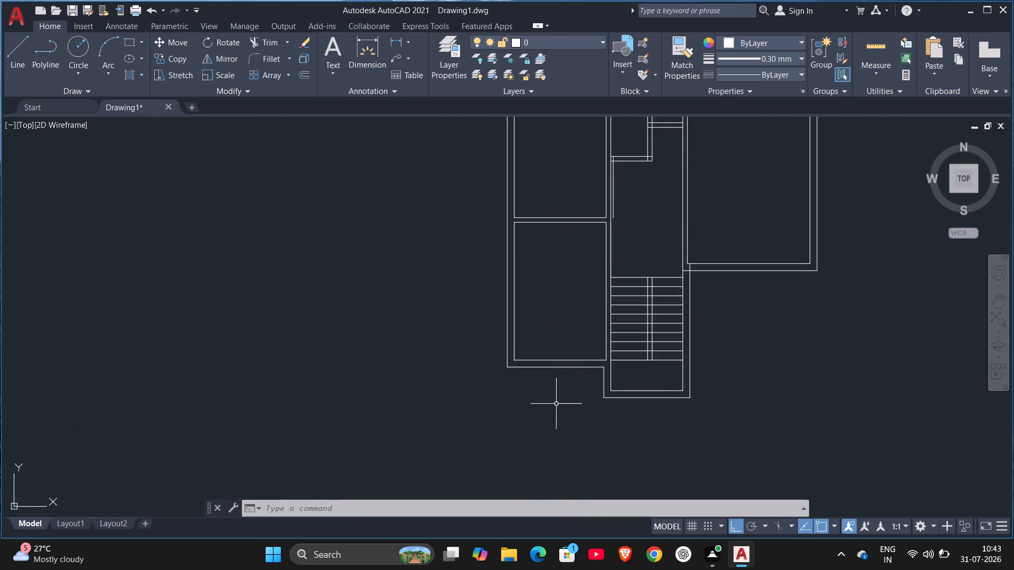
scroll(551, 396, up, 2)
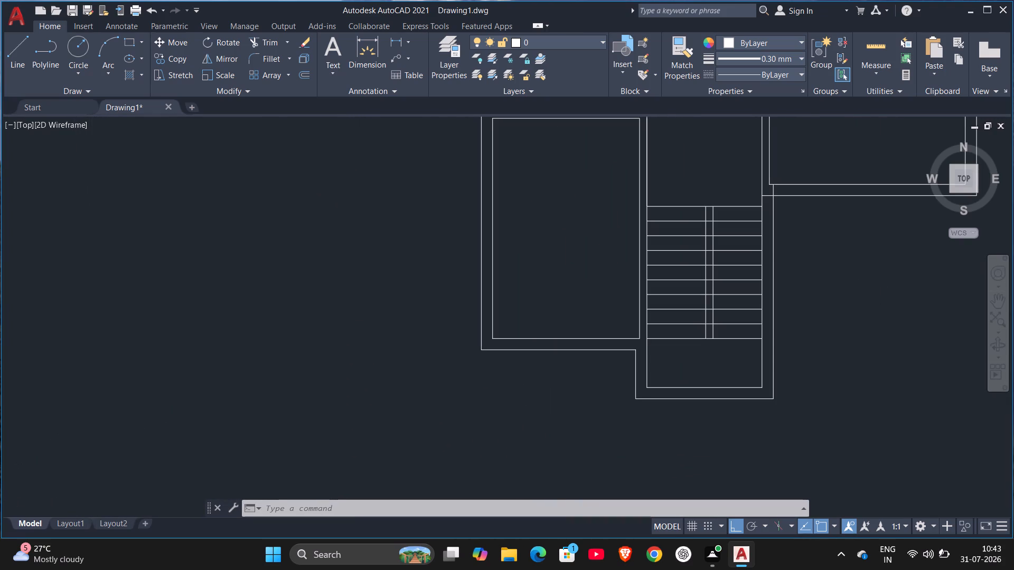
scroll(551, 385, down, 2)
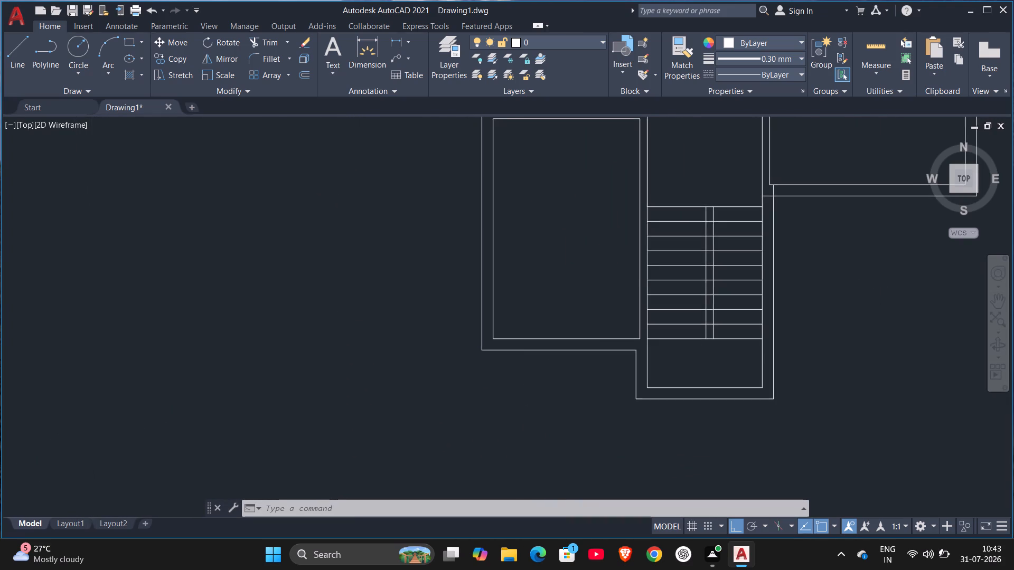
scroll(551, 389, down, 1)
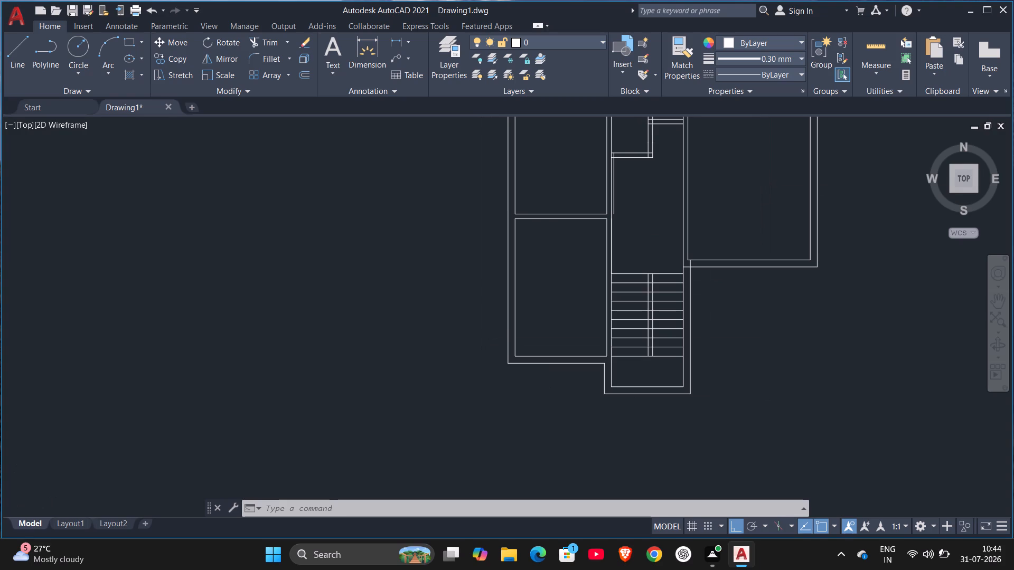
Offset the staircase's east outer wall line 0.9 to the east, across the large east room's bottom wall.
key(Escape)
key(o)
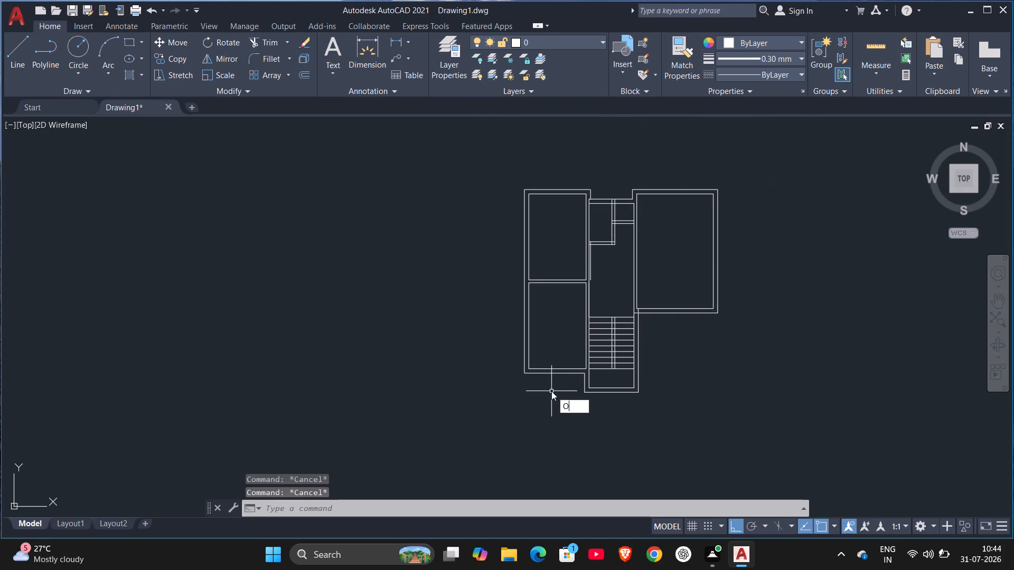
key(Return)
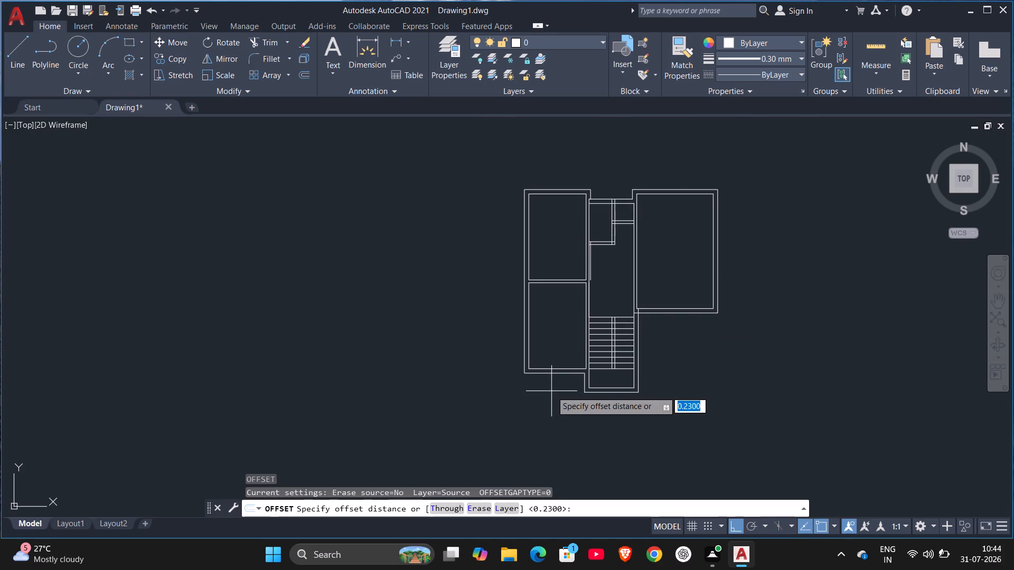
text(.9)
key(Return)
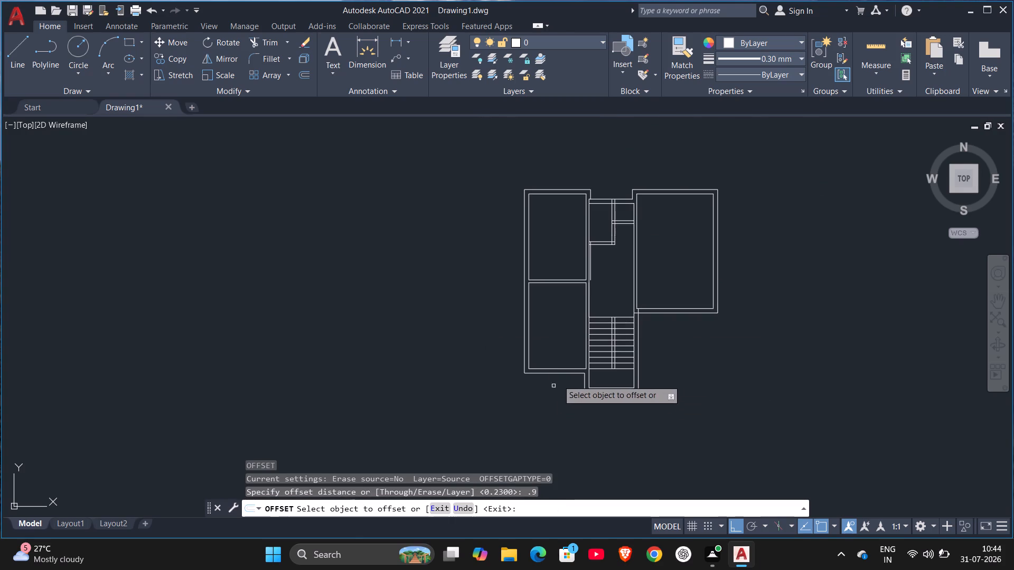
scroll(597, 359, up, 3)
middle_drag(598, 358, 326, 569)
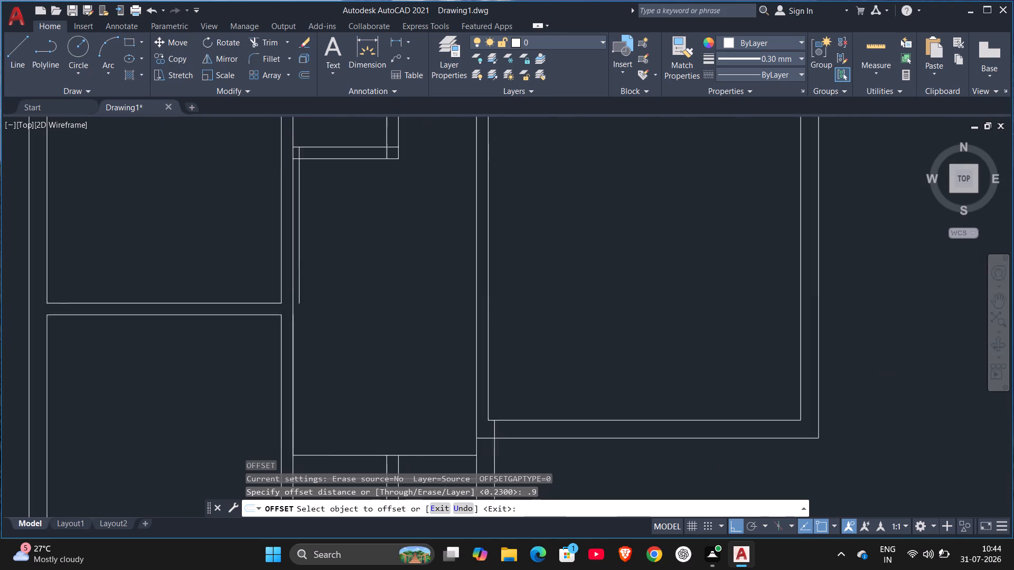
middle_drag(326, 569, 292, 569)
scroll(340, 475, down, 3)
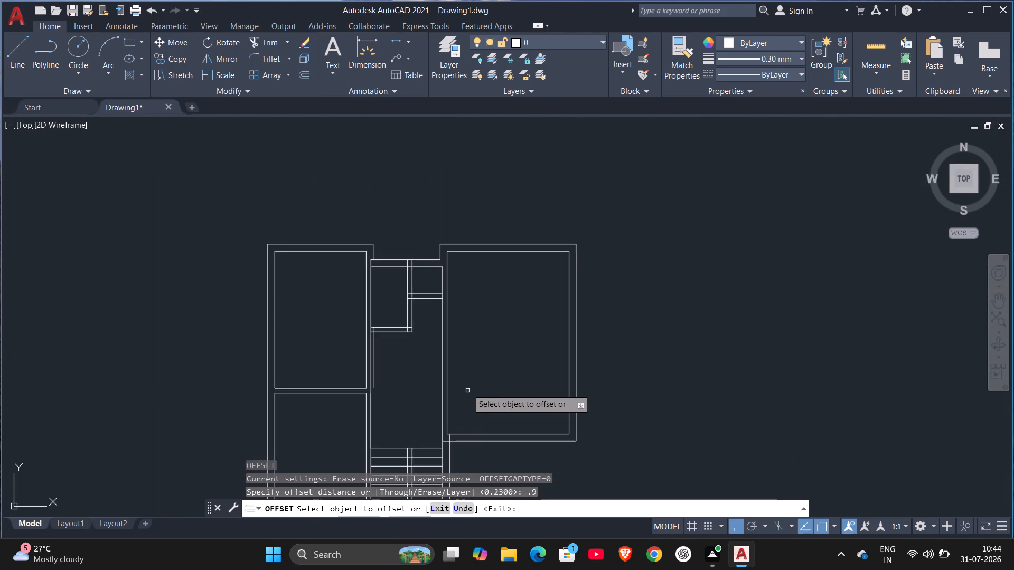
middle_drag(468, 377, 511, 263)
scroll(497, 292, up, 3)
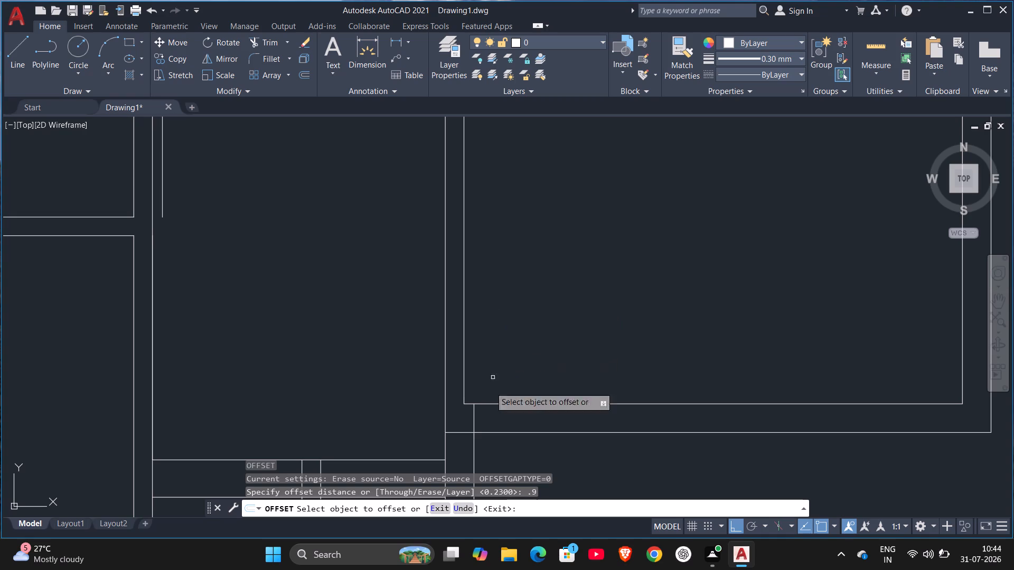
click(474, 419)
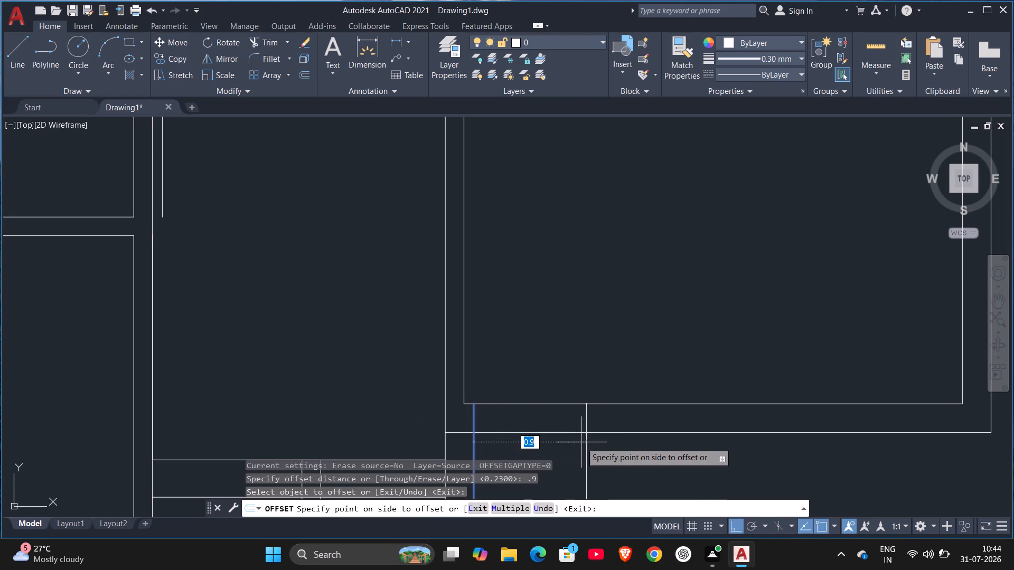
click(601, 442)
middle_drag(600, 459, 573, 363)
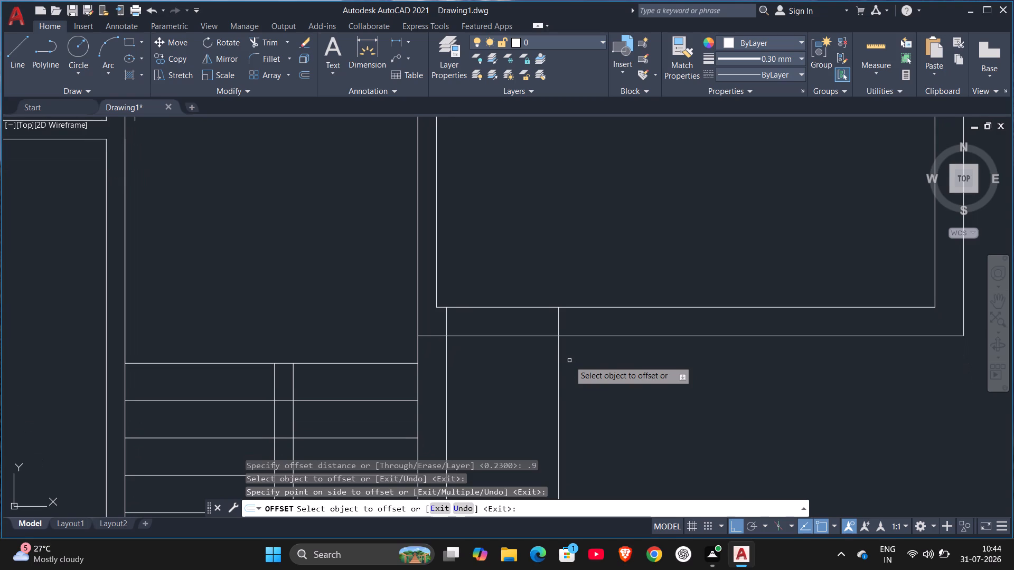
key(Escape)
Trim the offset line below the east room's bottom wall and the inner wall line across the door opening.
key(t)
key(r)
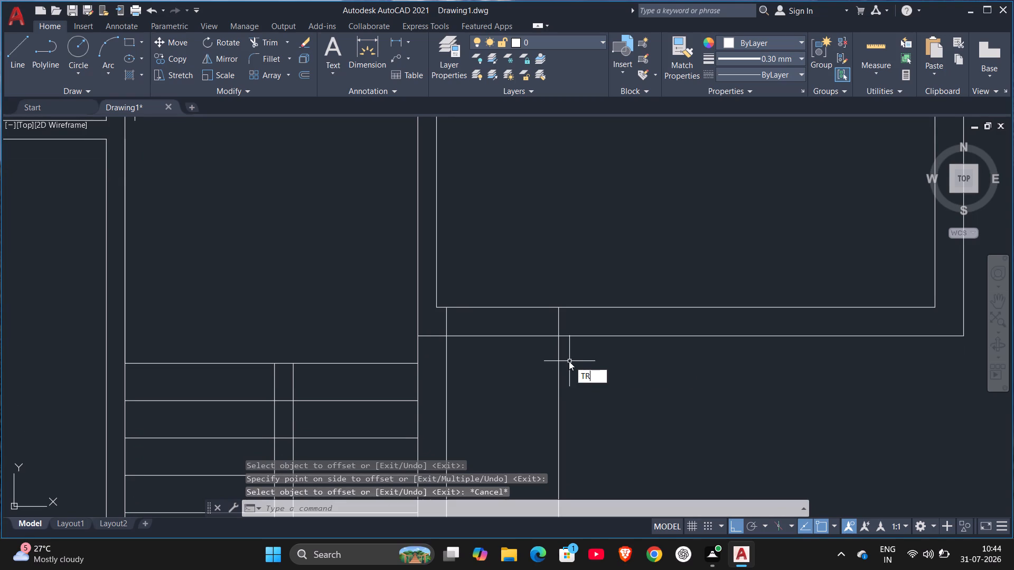
key(Return)
click(560, 370)
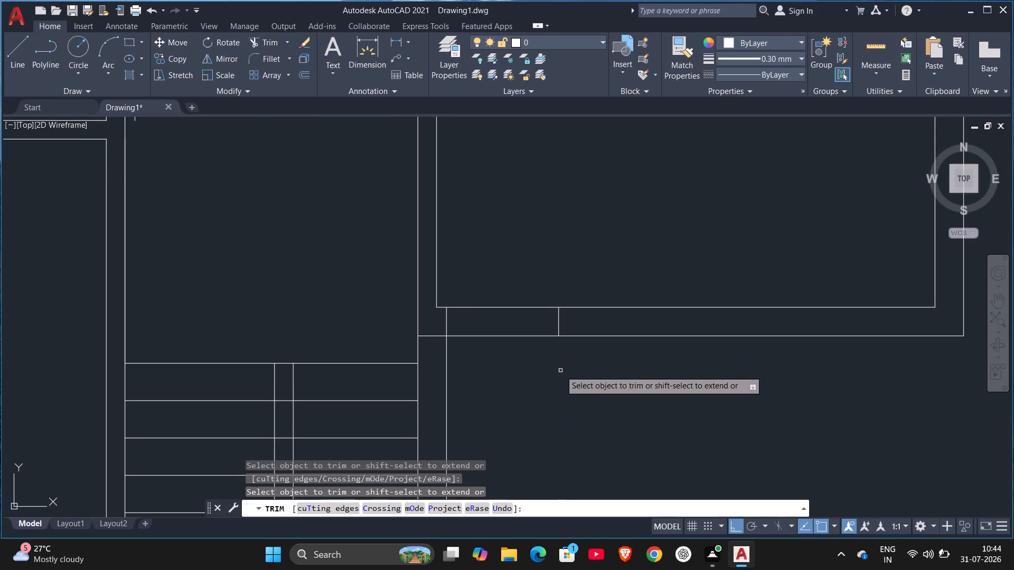
click(528, 308)
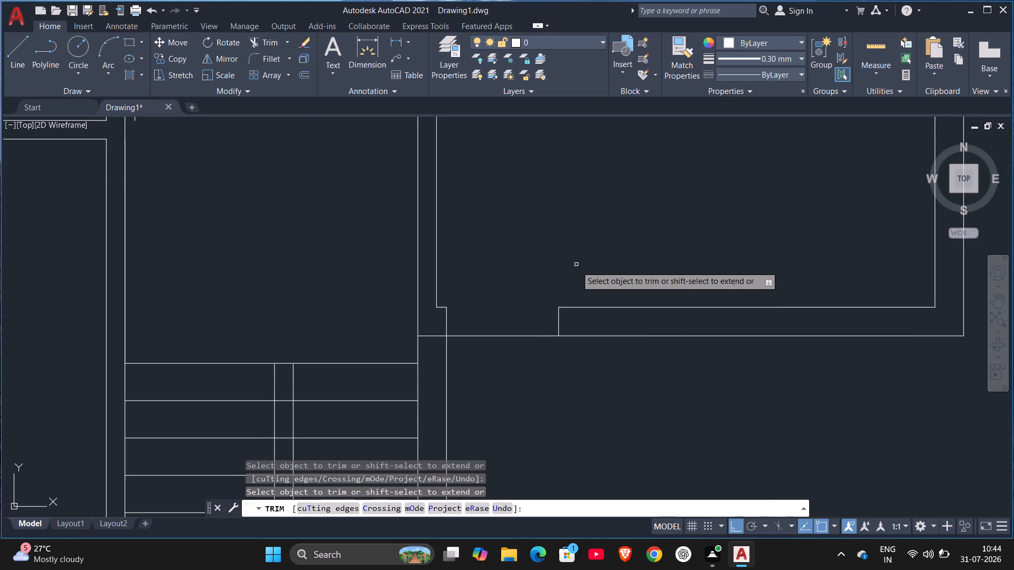
key(Escape)
Offset the staircase's east outer wall line 1.2 to the east and the east room's bottom outer wall line 1.2 downward.
scroll(533, 368, down, 1)
middle_drag(533, 374, 502, 290)
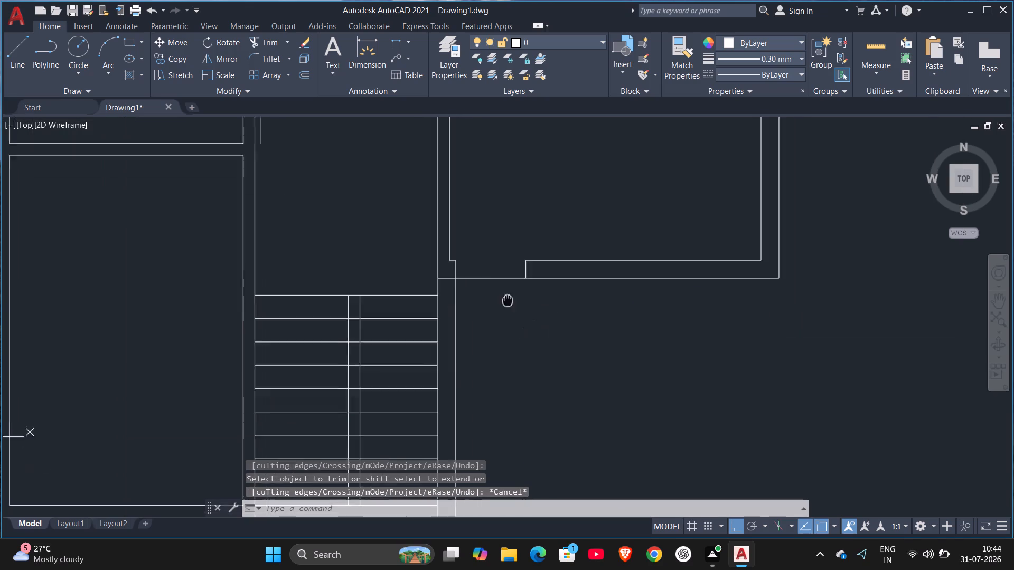
middle_drag(502, 290, 475, 242)
key(Escape)
key(o)
key(Return)
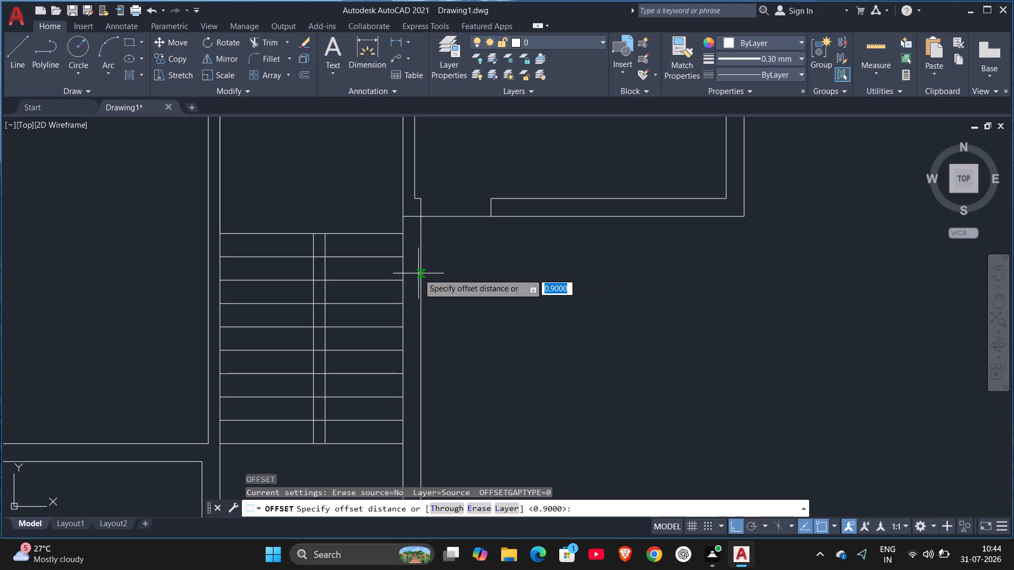
key(1)
key(period)
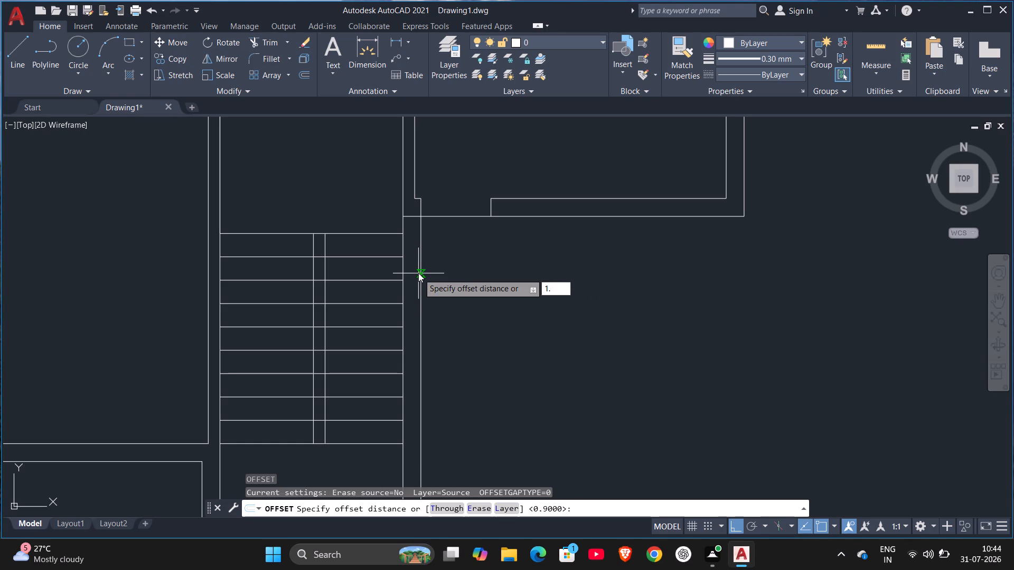
key(2)
key(Return)
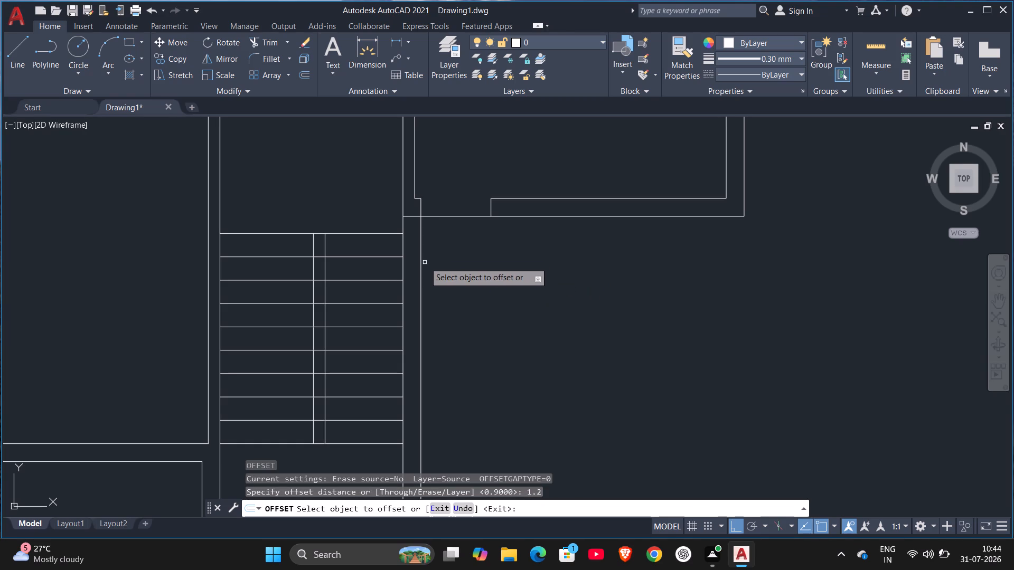
click(422, 266)
click(504, 281)
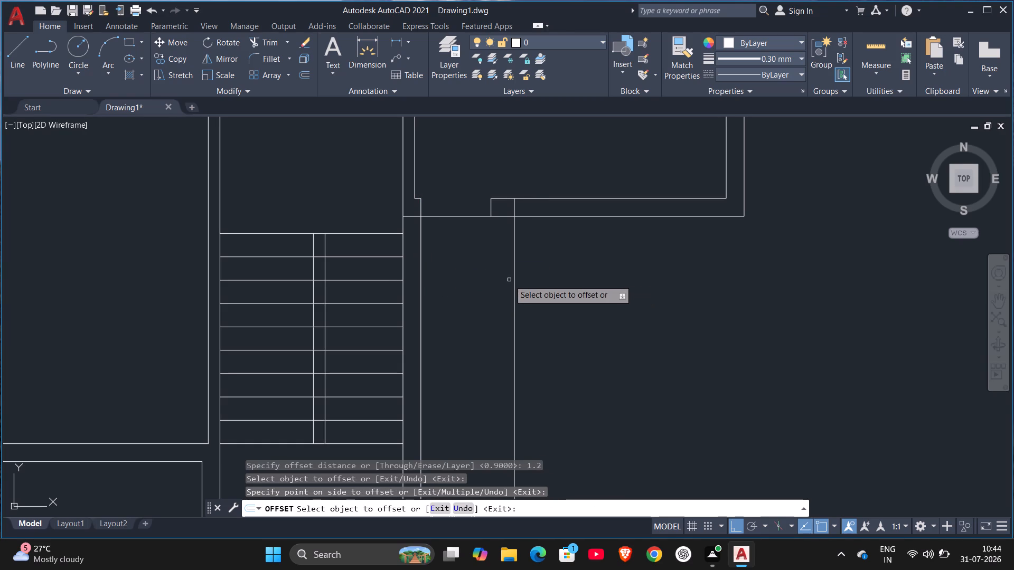
drag(481, 215, 484, 223)
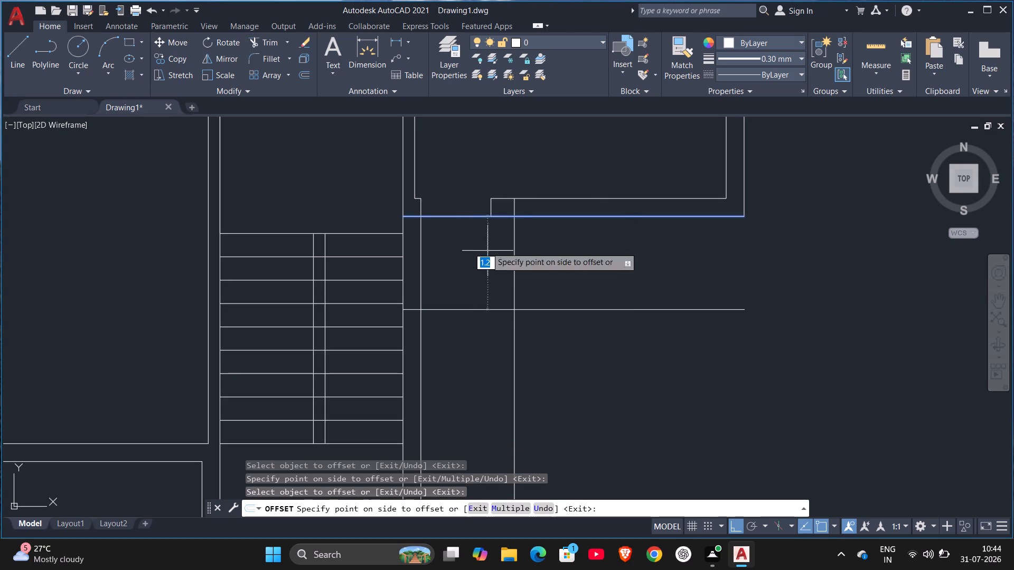
click(486, 297)
key(Escape)
Trim the two 1.2 offset lines beyond their intersection to form a square corner outside the door opening.
text(TR)
key(Return)
drag(568, 296, 503, 384)
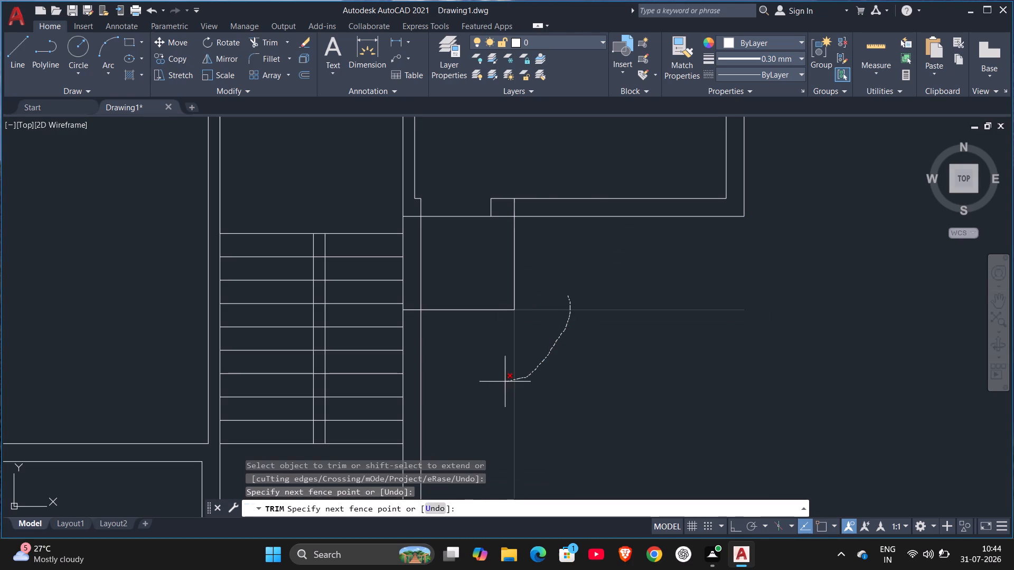
drag(503, 384, 497, 387)
key(Escape)
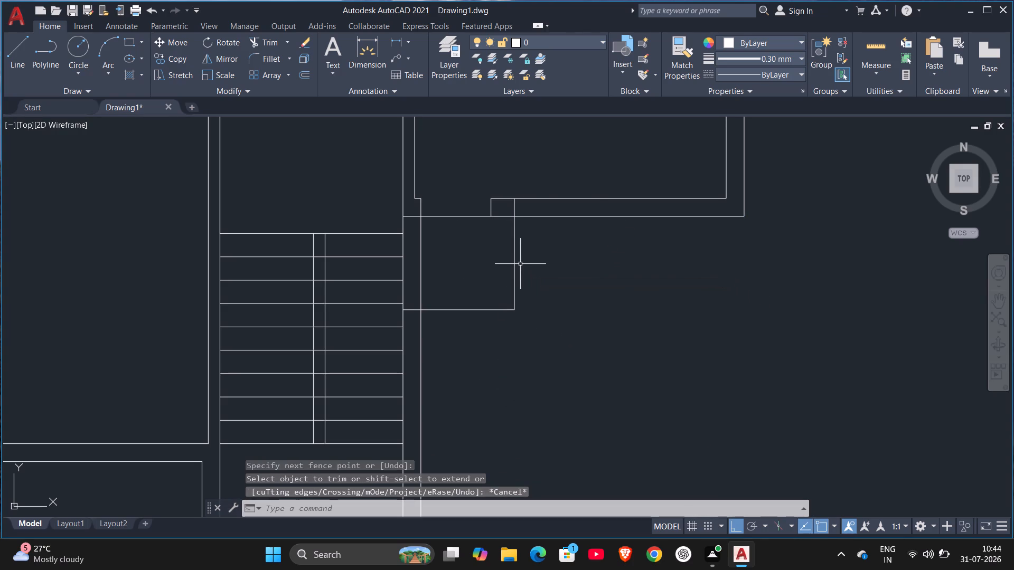
Offset the entrance landing's east edge eastward three times in succession at 0.3 spacing to form step lines.
key(o)
key(Return)
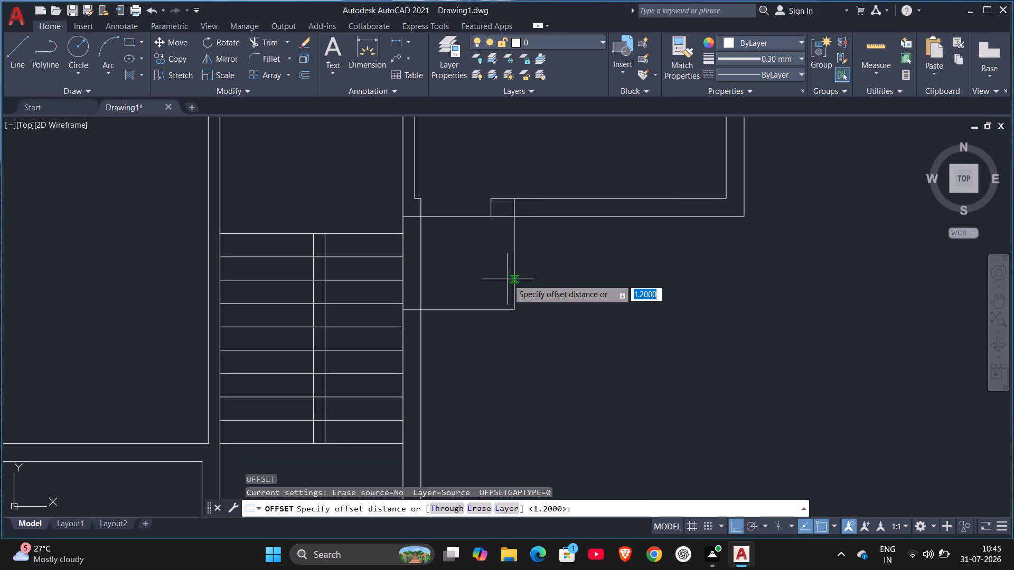
key(period)
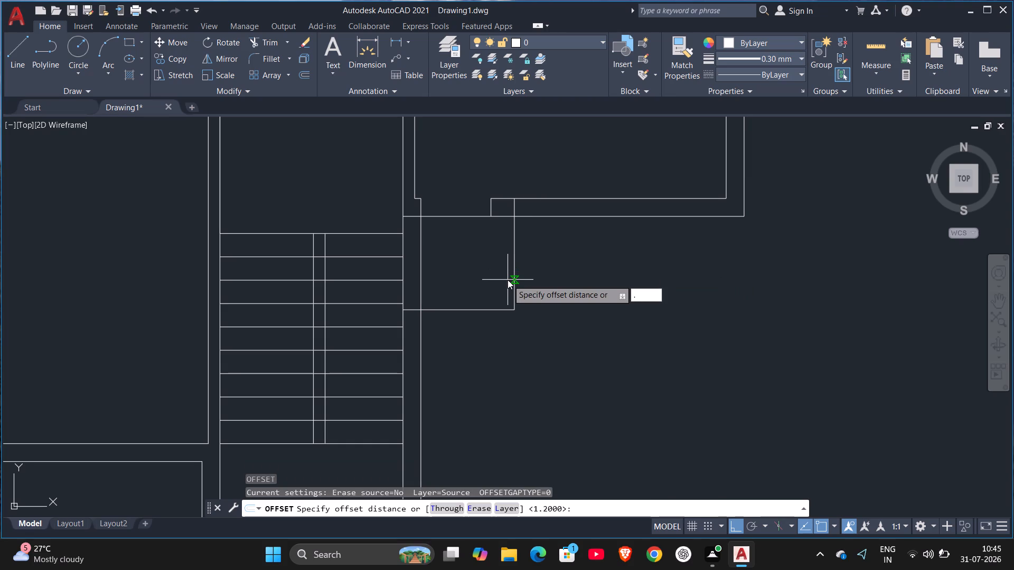
key(3)
key(Return)
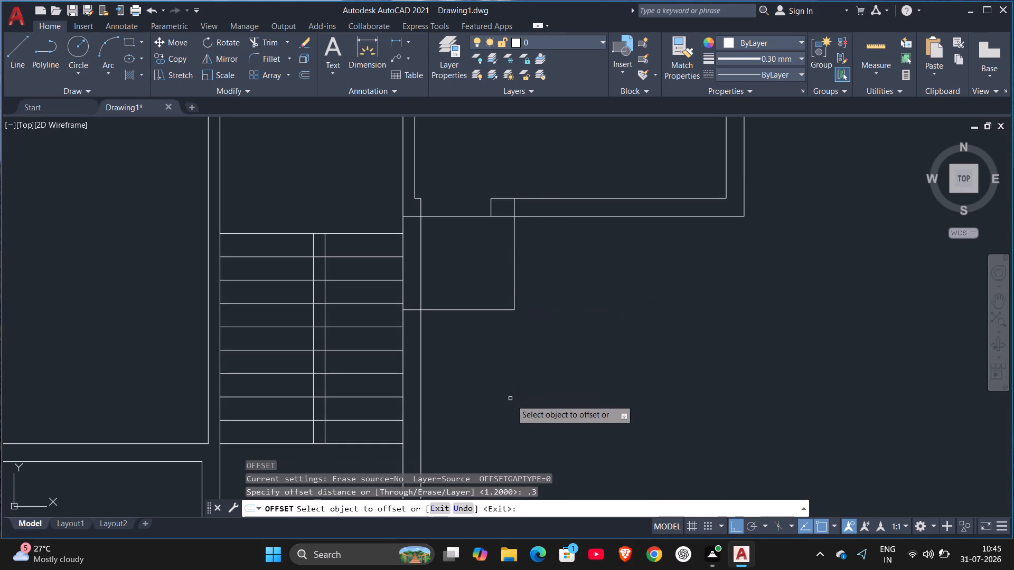
click(513, 289)
click(536, 290)
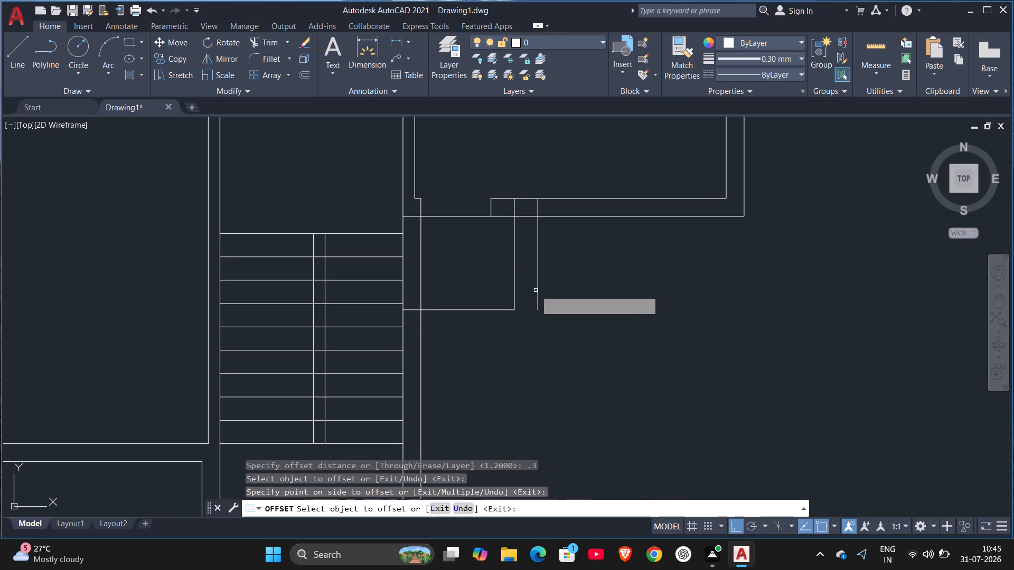
click(538, 289)
click(562, 291)
click(560, 287)
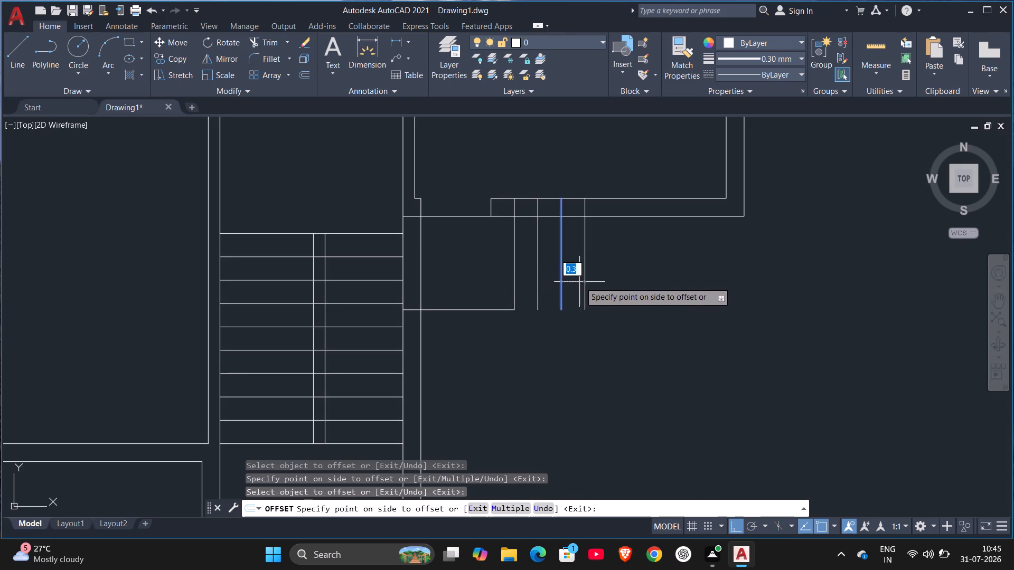
click(590, 278)
key(Escape)
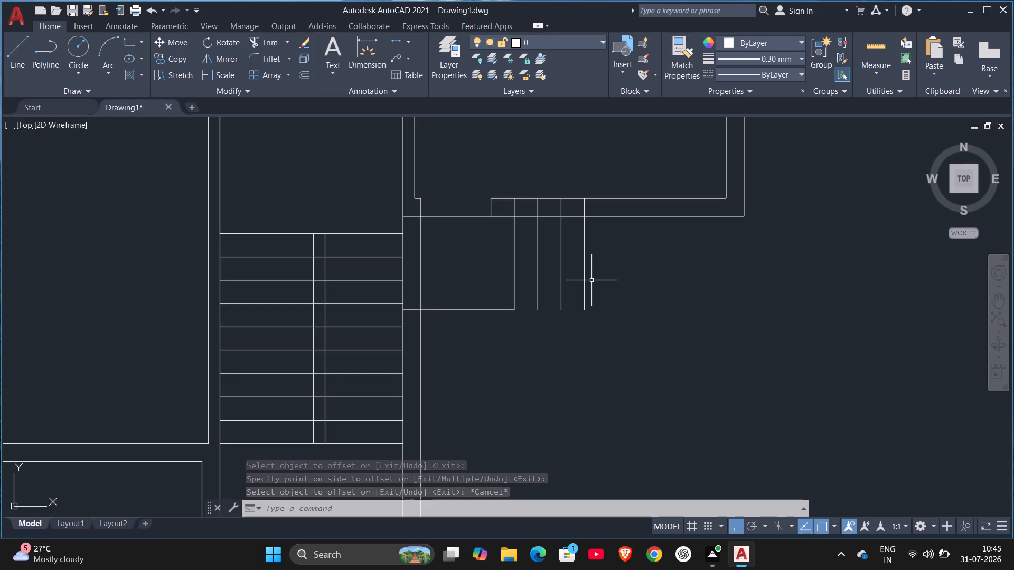
Fillet the outermost step line with the landing's bottom edge so they meet in a square corner.
key(f)
key(Return)
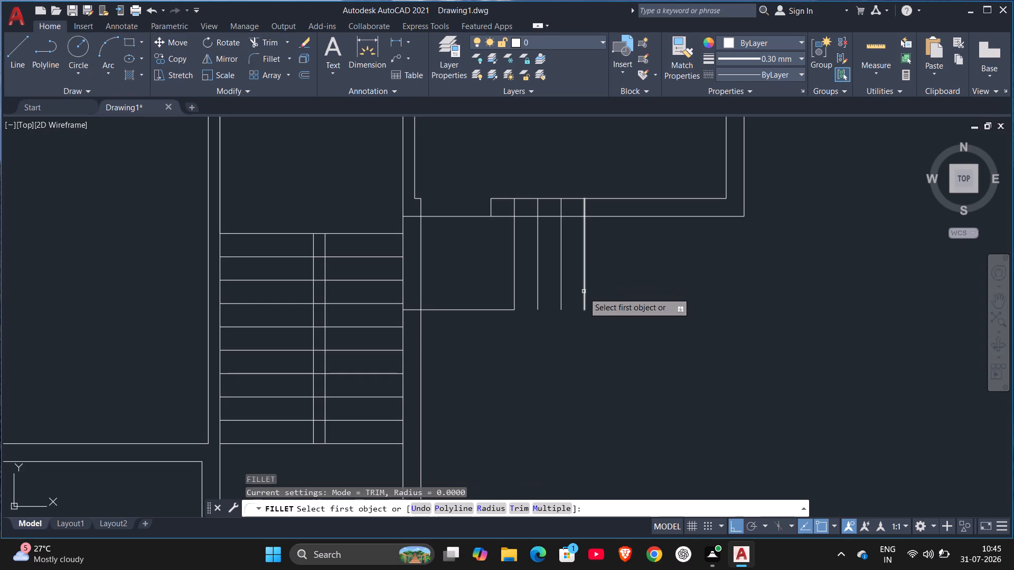
click(584, 294)
click(499, 310)
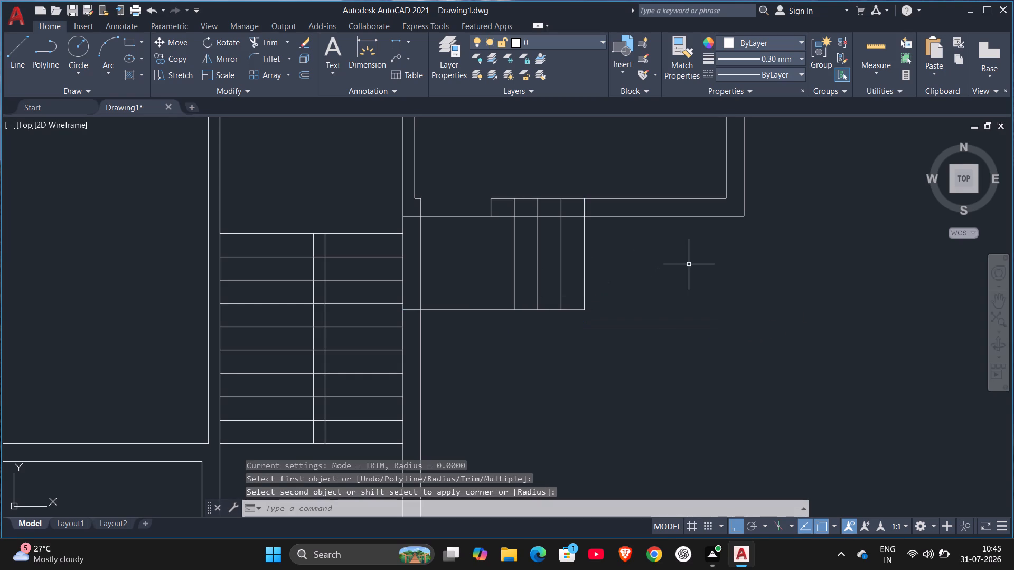
key(Escape)
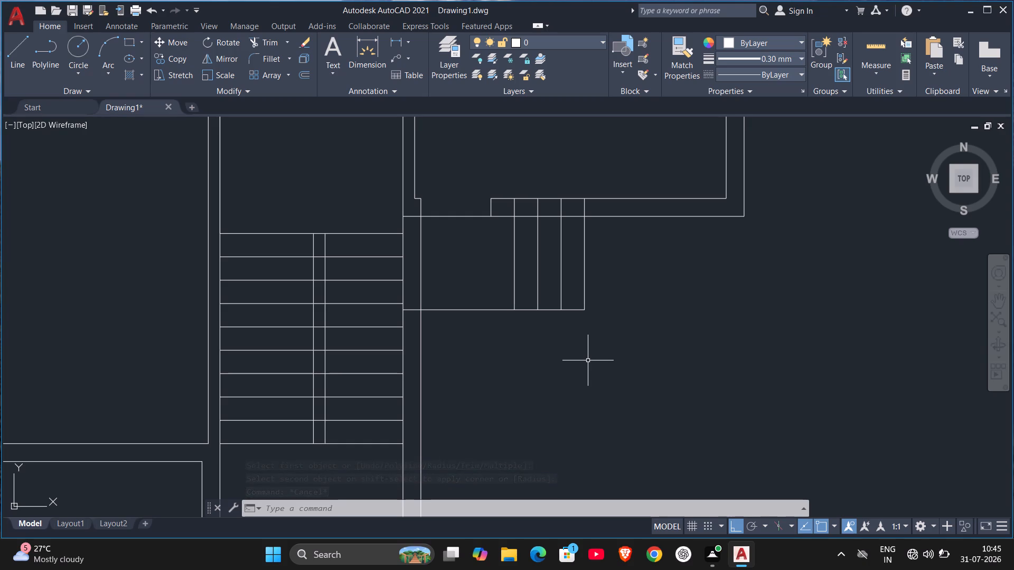
Draw a line 3.15 down from the east room's bottom-right outer corner, continuing west to the staircase's outer wall.
scroll(587, 347, down, 2)
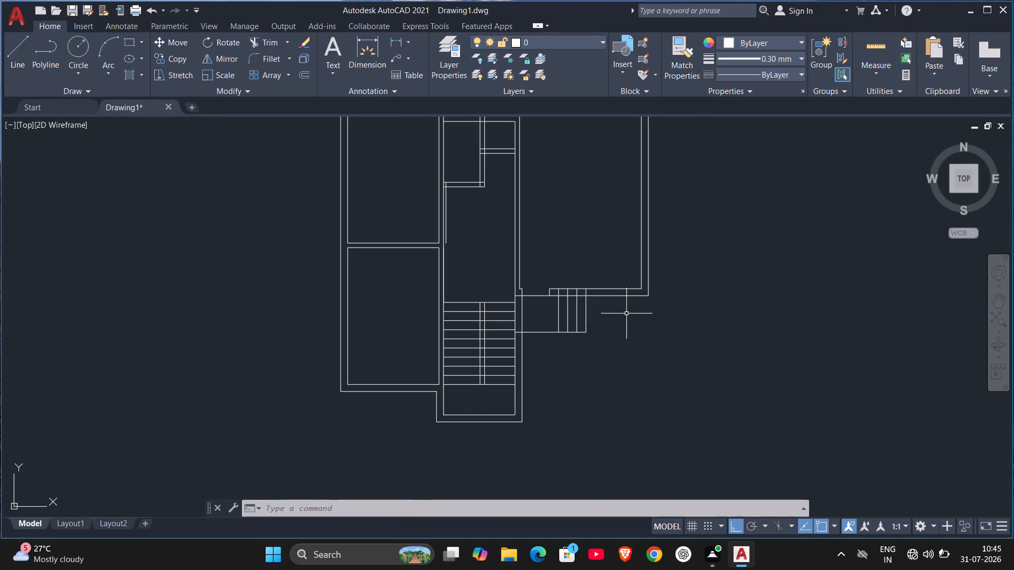
scroll(627, 313, up, 1)
key(Escape)
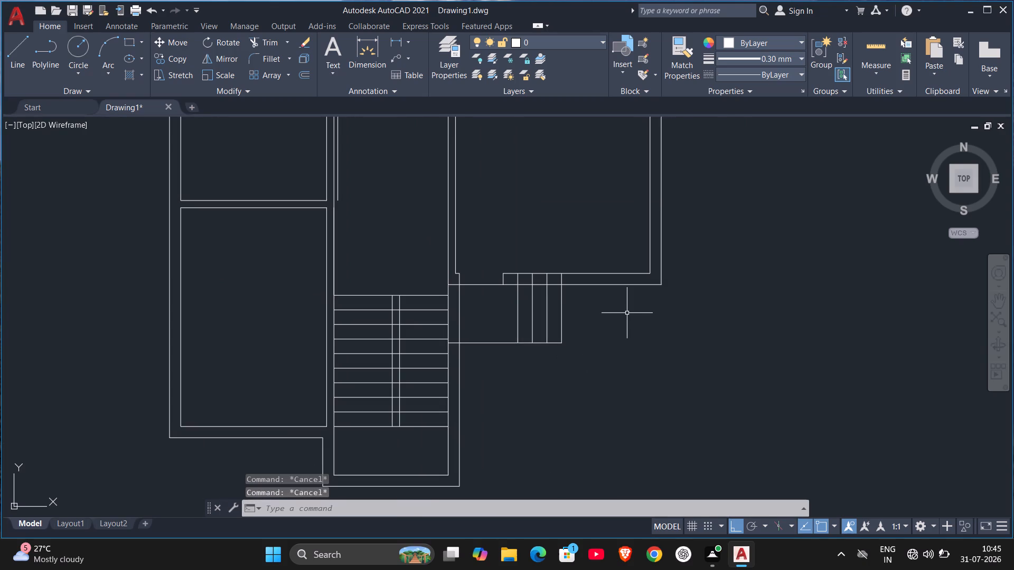
key(l)
key(Return)
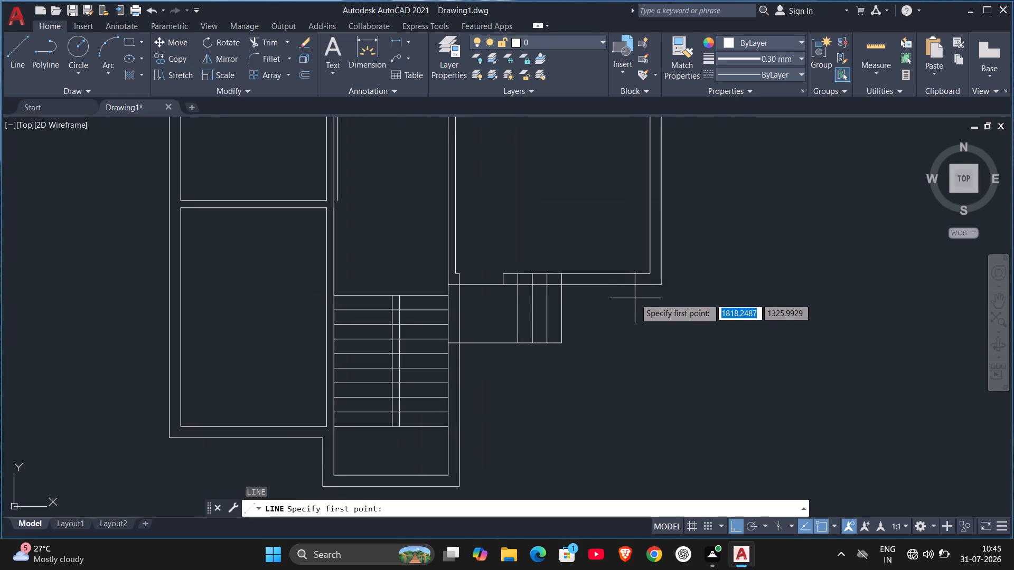
click(660, 284)
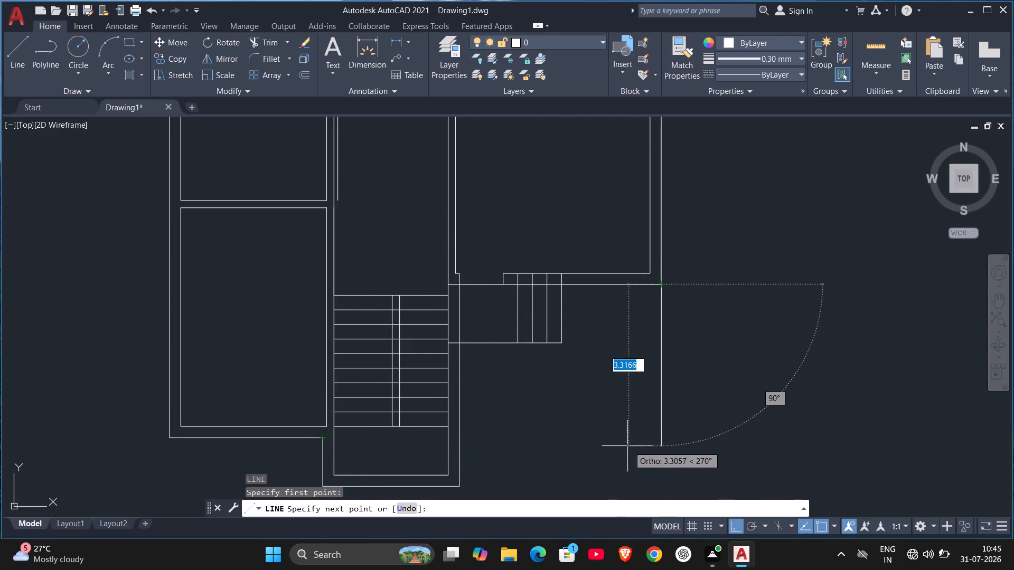
click(661, 438)
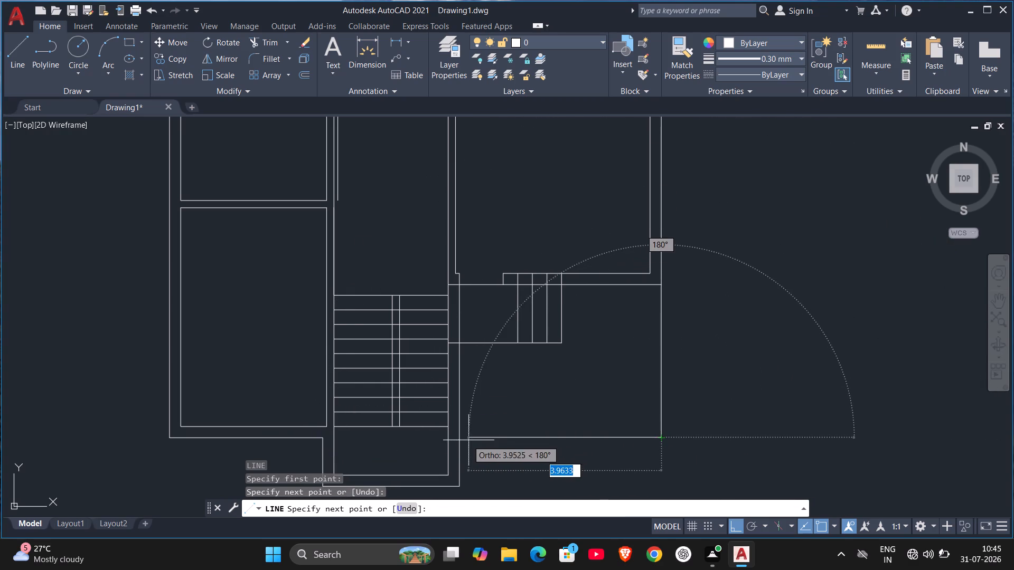
click(459, 435)
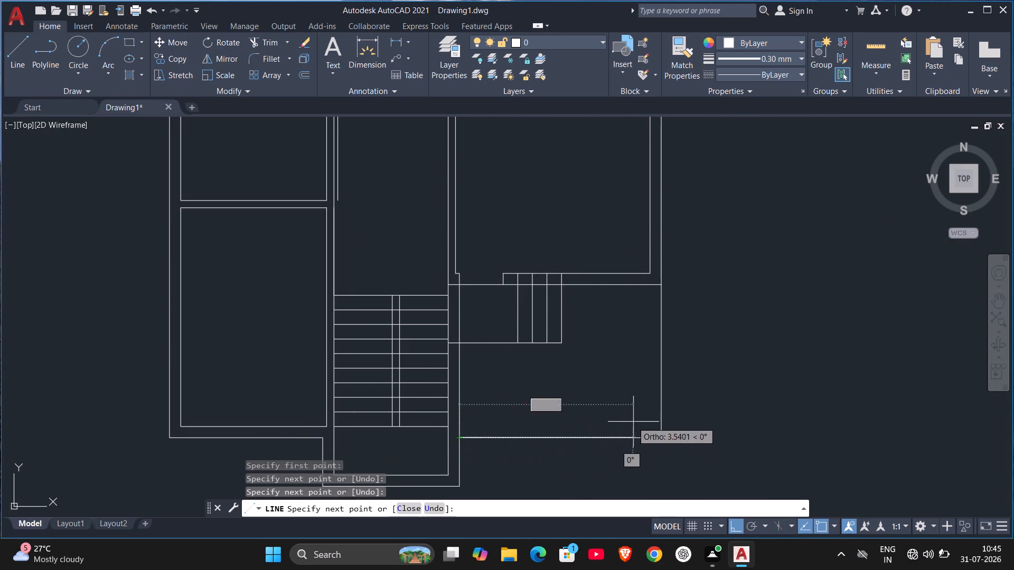
key(Escape)
Trim away the stray vertical line beside the corridor's west wall, including its short piece within the small room's bottom wall.
scroll(651, 403, down, 1)
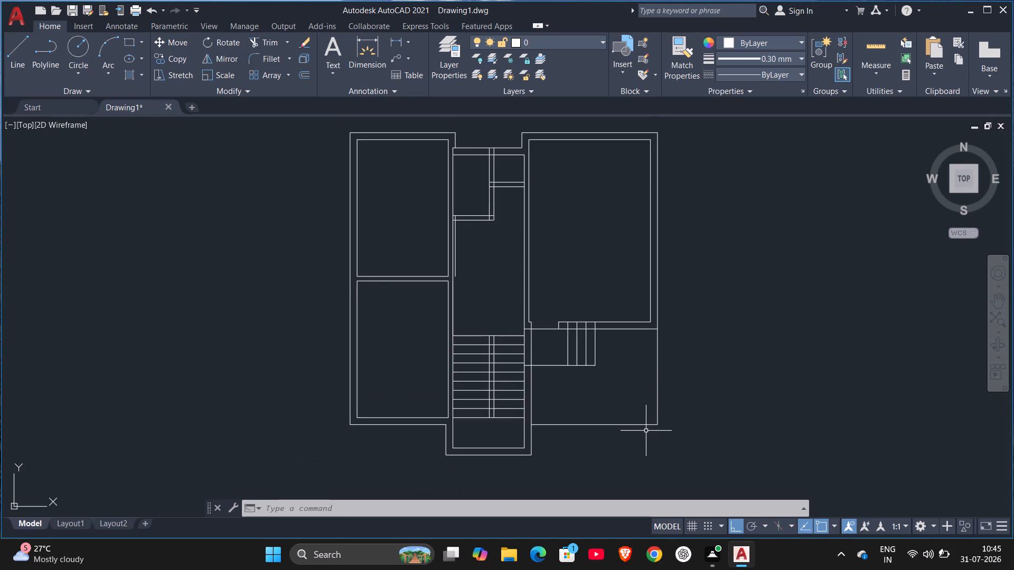
scroll(642, 438, up, 2)
scroll(642, 438, down, 1)
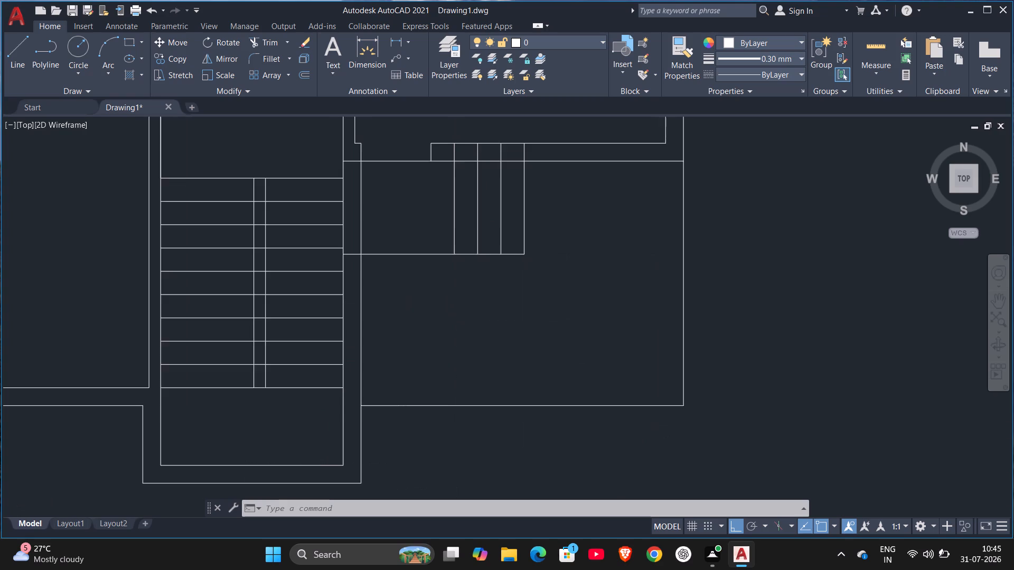
scroll(642, 438, down, 1)
scroll(642, 438, up, 1)
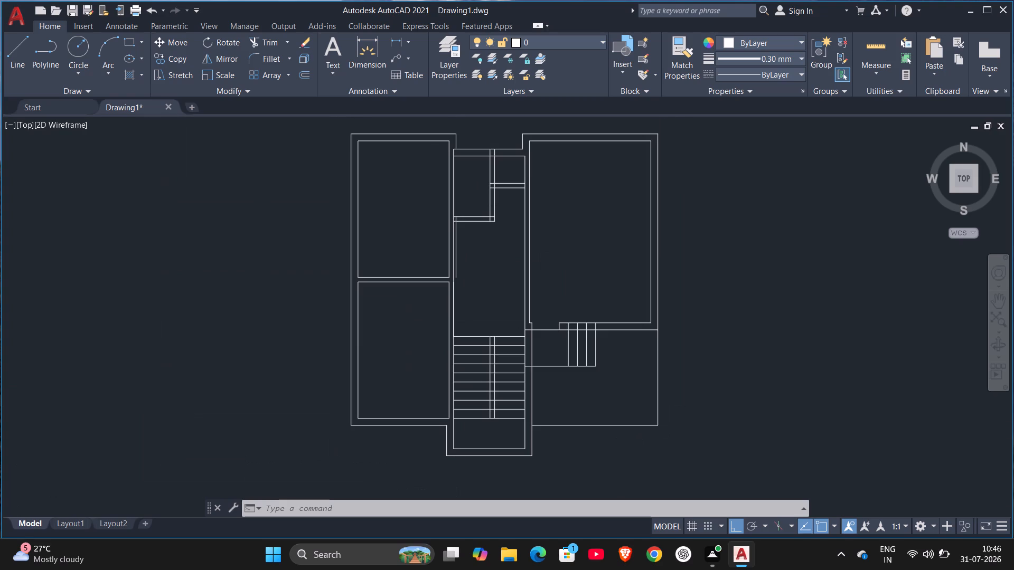
middle_drag(642, 438, 735, 560)
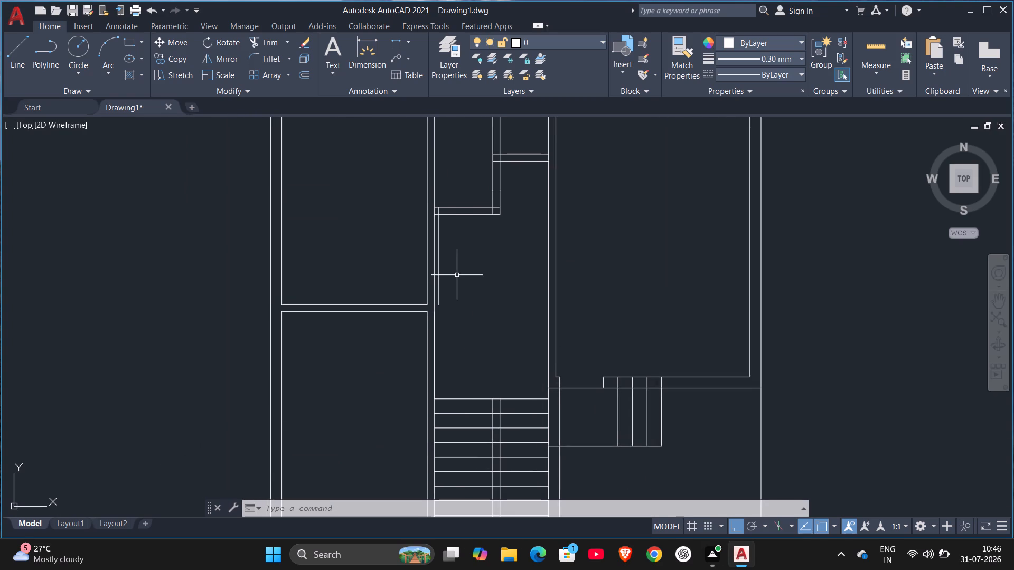
key(Escape)
text(TR)
key(Return)
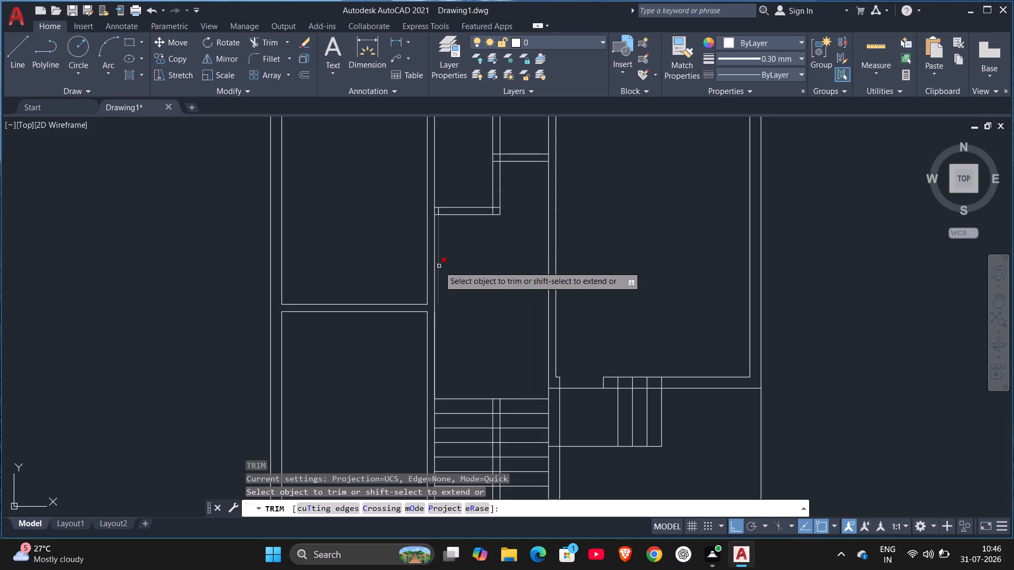
click(438, 267)
scroll(440, 218, up, 2)
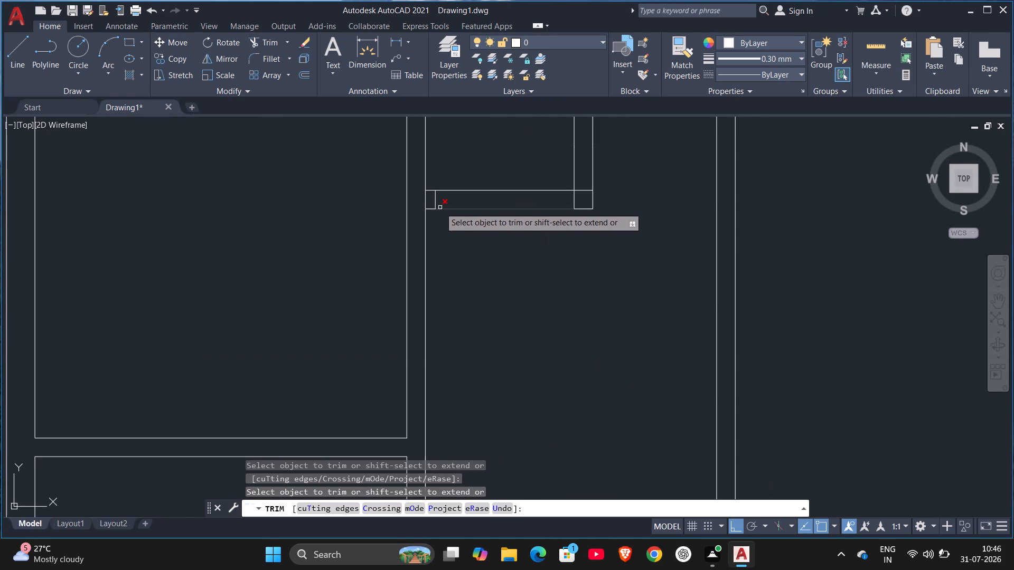
click(435, 199)
scroll(483, 260, down, 3)
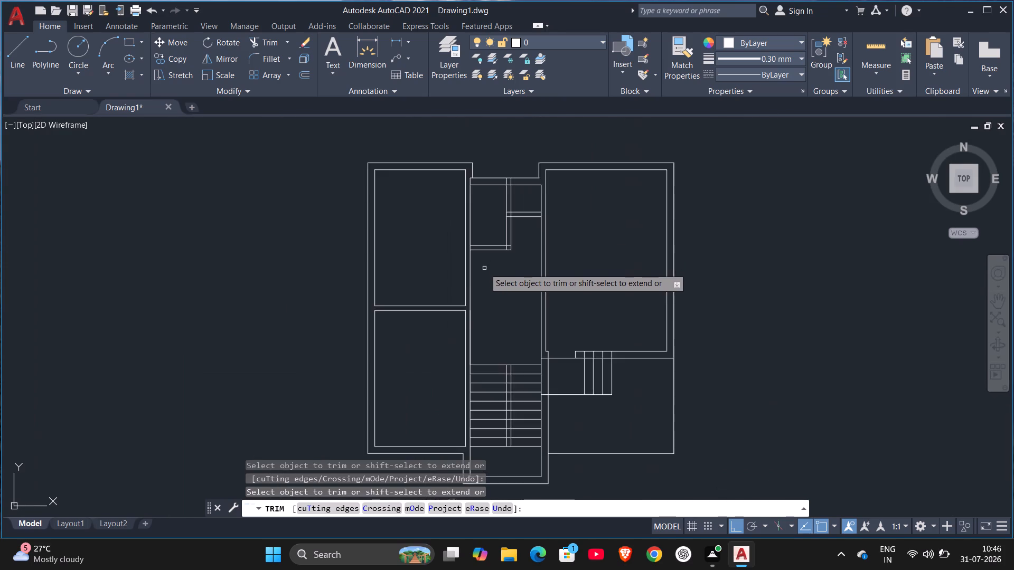
scroll(484, 268, down, 1)
middle_drag(494, 326, 477, 296)
scroll(476, 293, up, 1)
key(Escape)
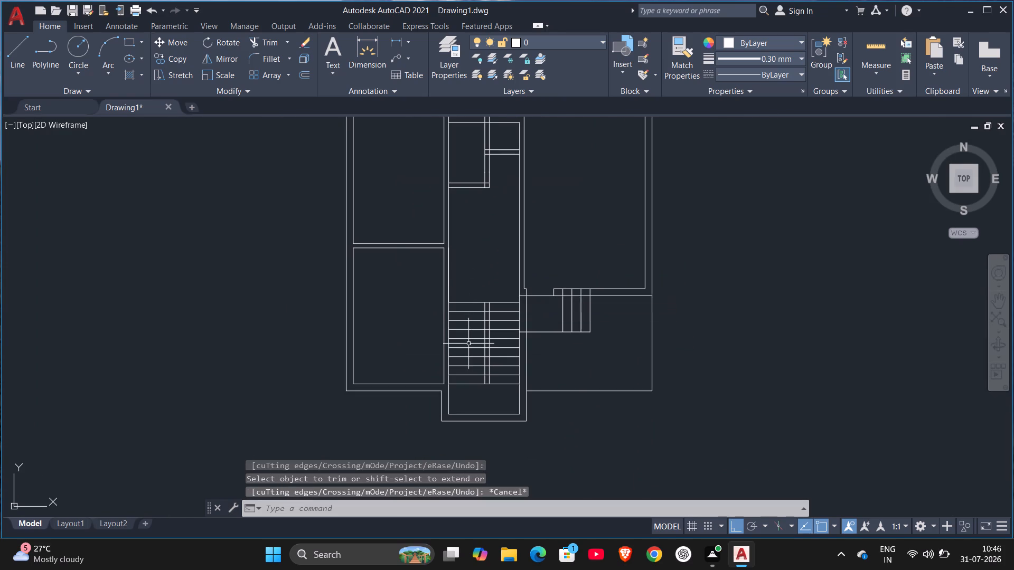
key(Escape)
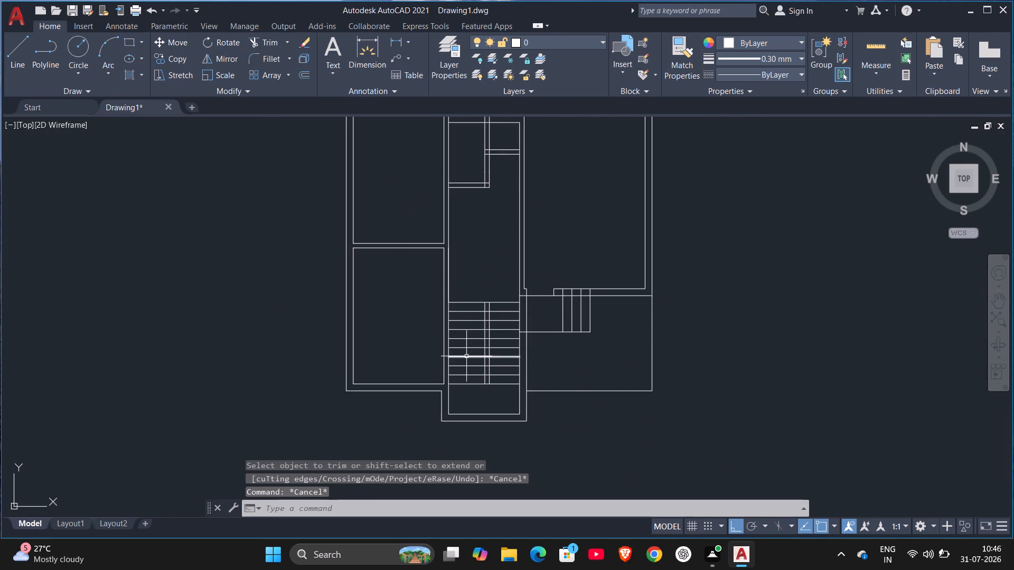
Extend both lines of the partition wall between the two west rooms east to the corridor's wall line.
scroll(466, 356, up, 1)
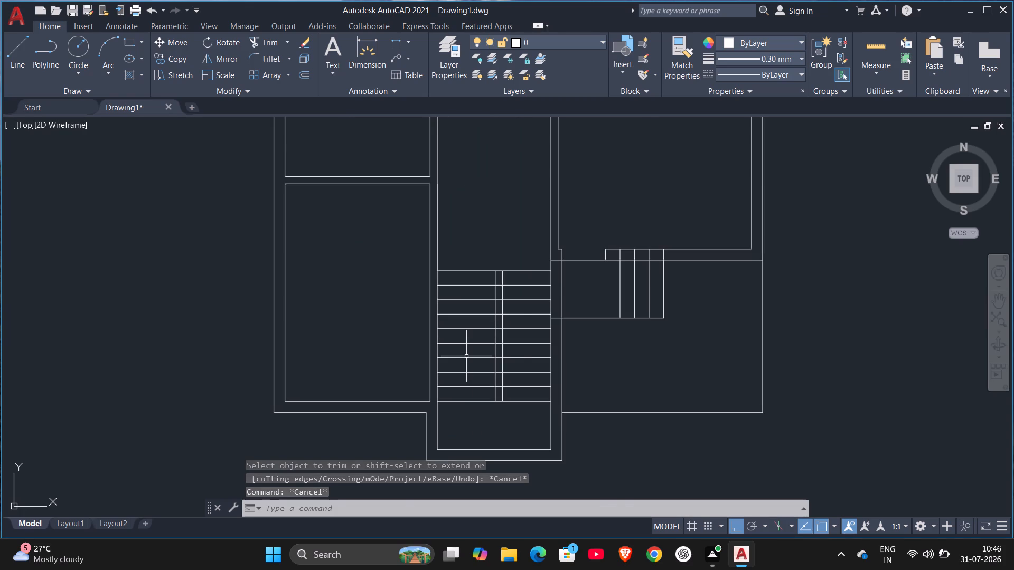
scroll(466, 356, up, 1)
scroll(465, 358, down, 1)
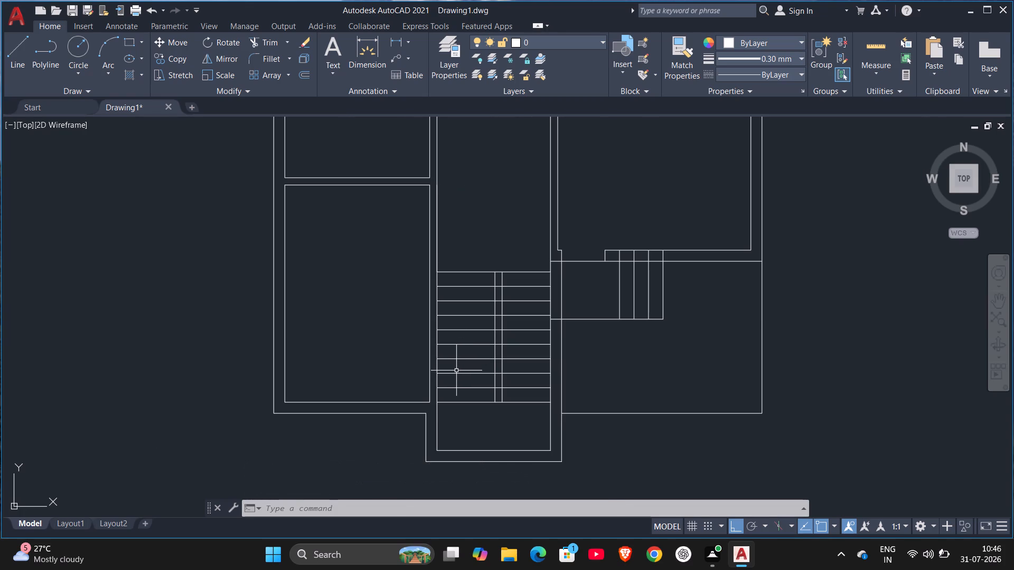
scroll(416, 192, up, 2)
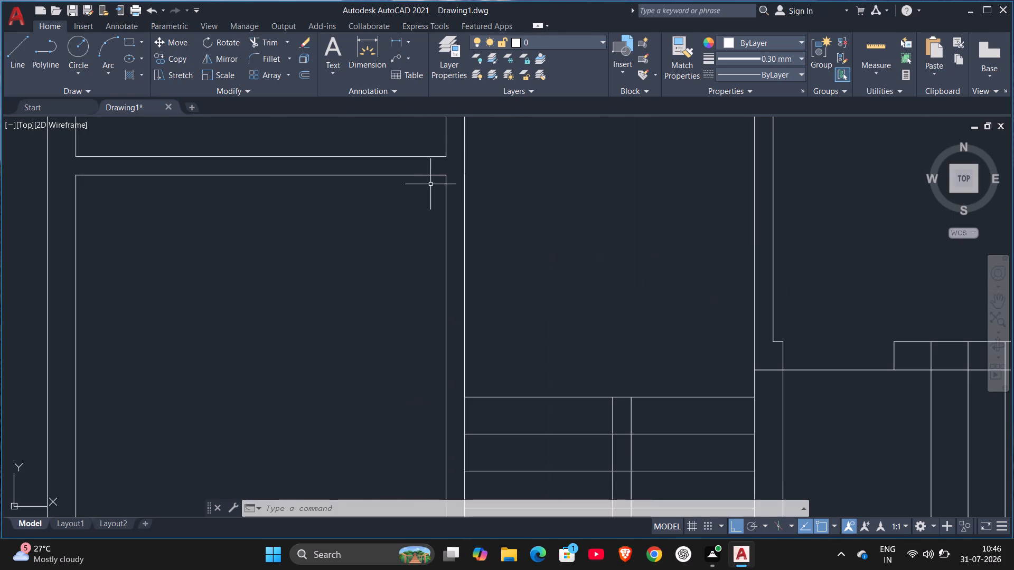
text(EX)
key(Return)
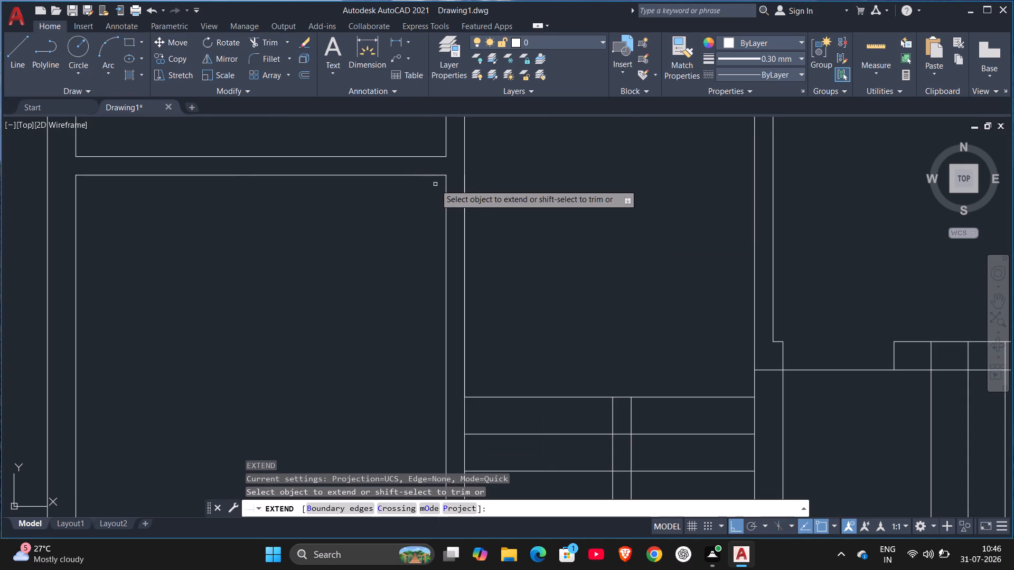
click(430, 173)
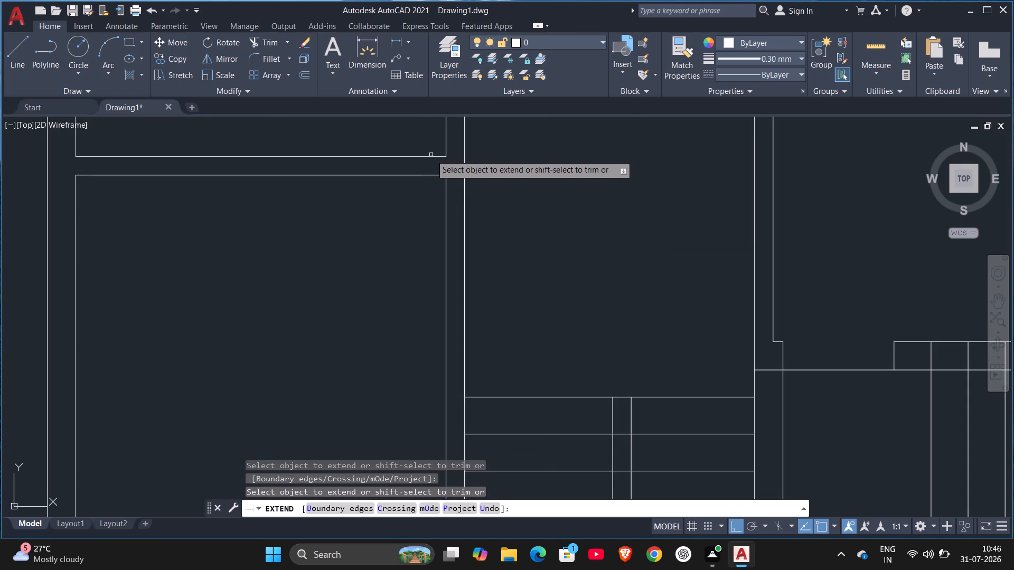
click(431, 155)
key(Escape)
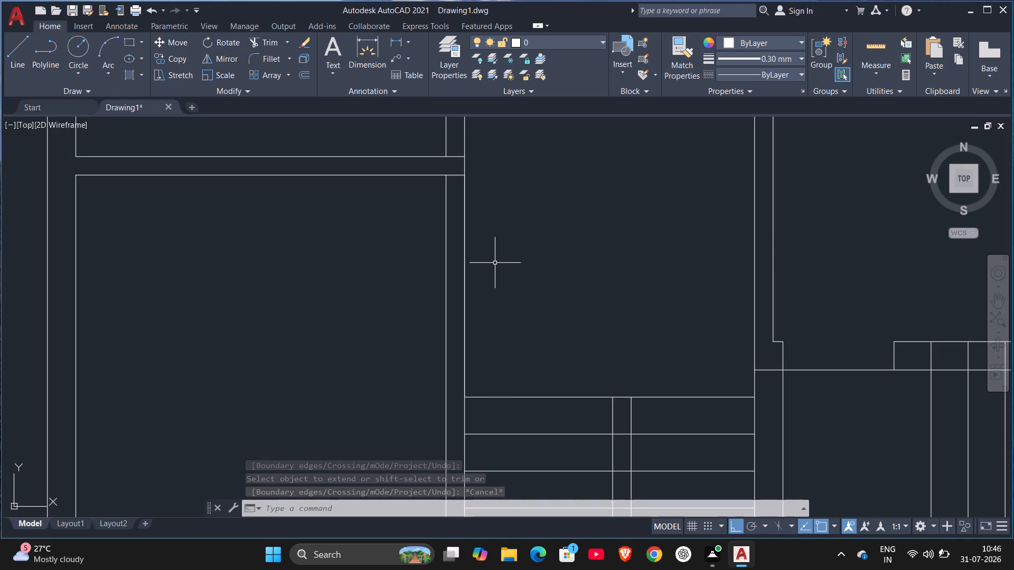
Offset the lower west room's top wall line 0.9 downward, across the wall beside the corridor.
key(o)
key(Return)
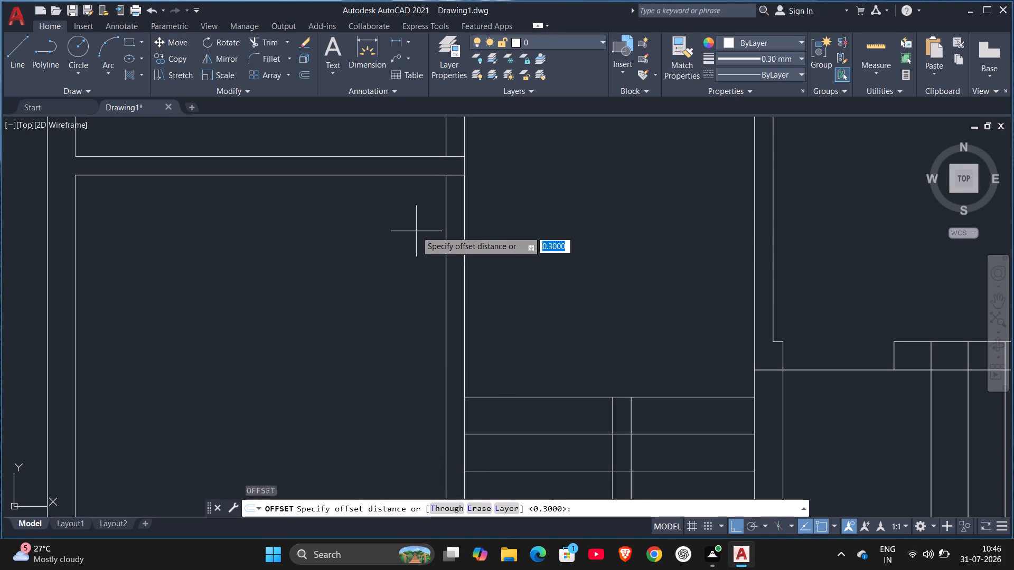
text(.9)
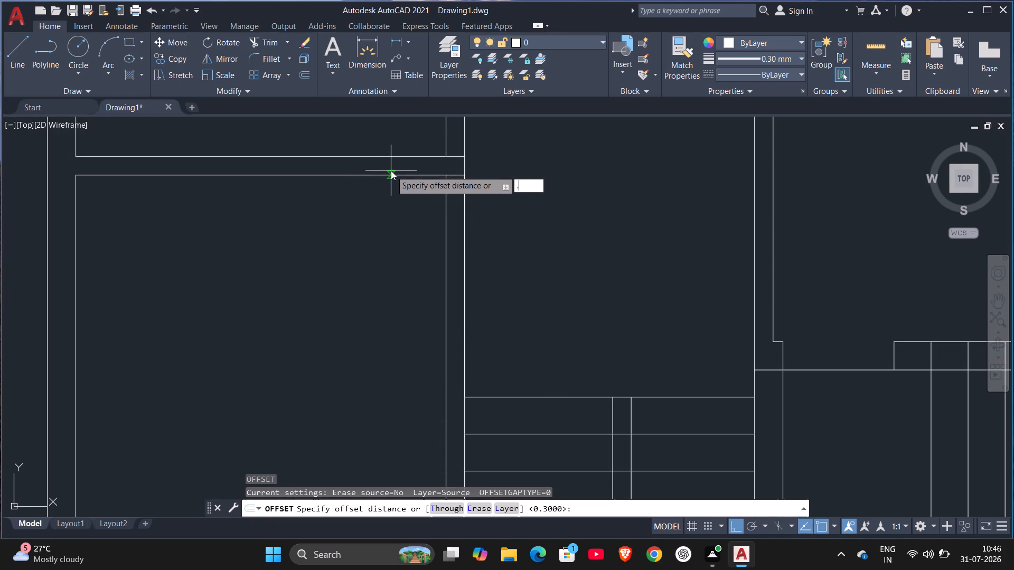
key(Return)
drag(397, 174, 397, 183)
click(408, 223)
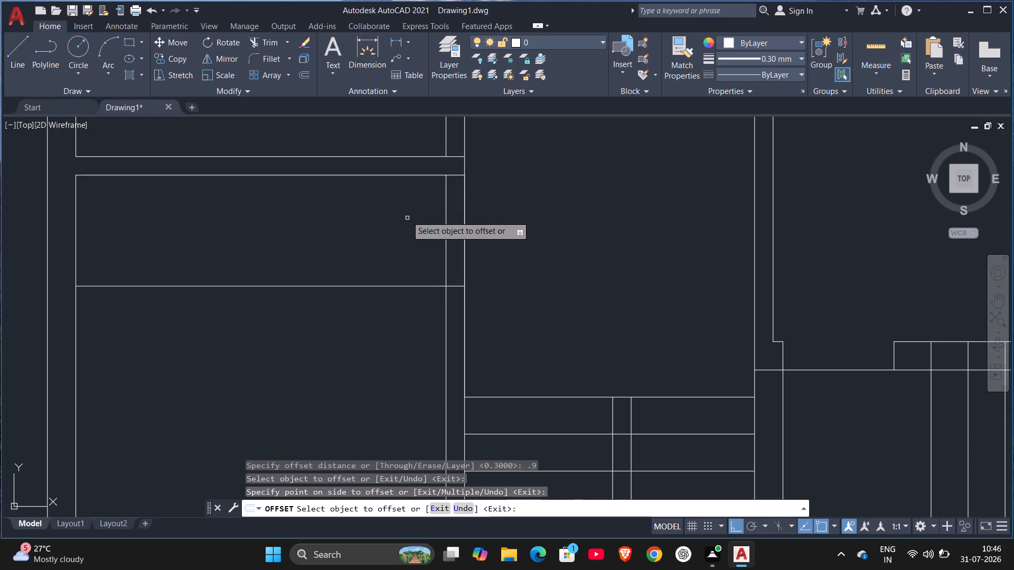
Offset the upper west room's bottom wall line 0.9 upward, across the wall beside the corridor.
click(391, 155)
click(386, 120)
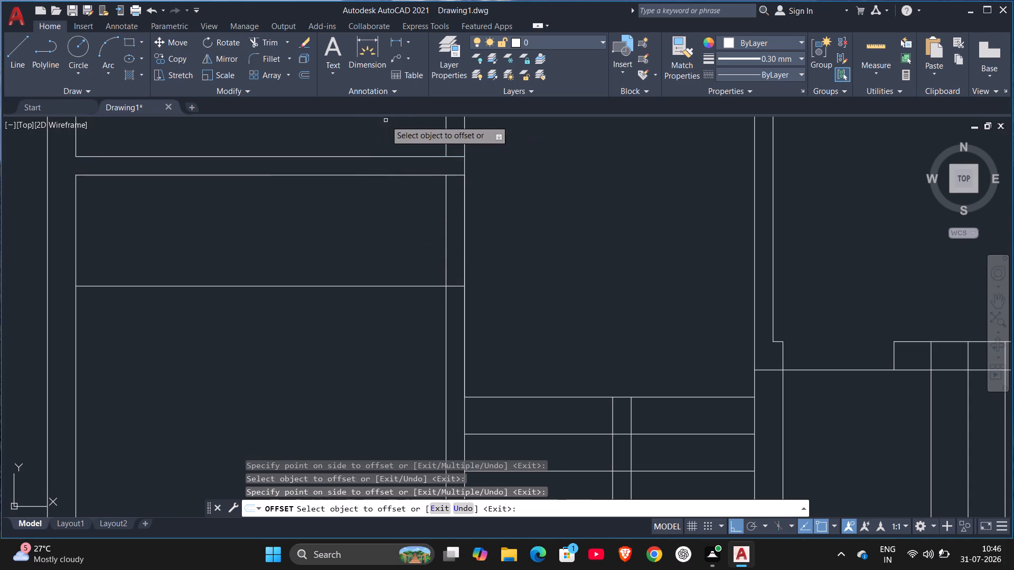
middle_drag(402, 160, 402, 291)
scroll(402, 291, down, 1)
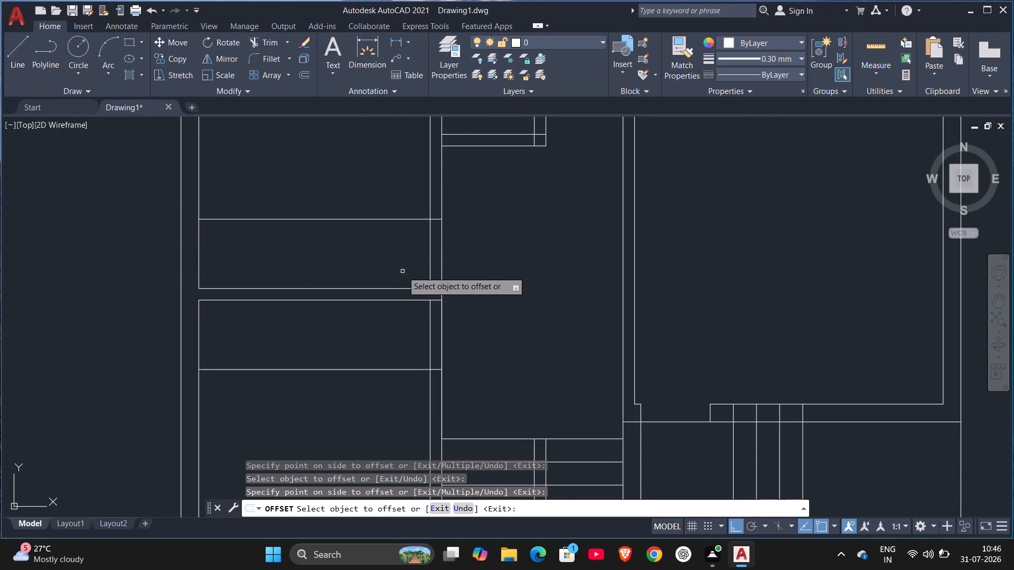
middle_drag(402, 270, 389, 234)
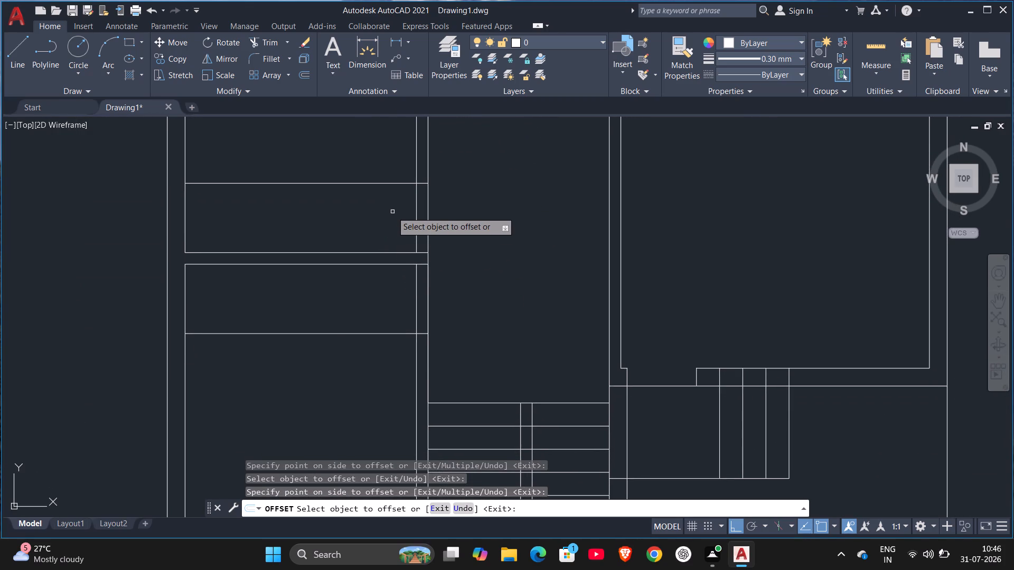
key(Escape)
Trim the corridor wall and the offset lines to open doorways into both west rooms, beside their partition wall.
text(TR)
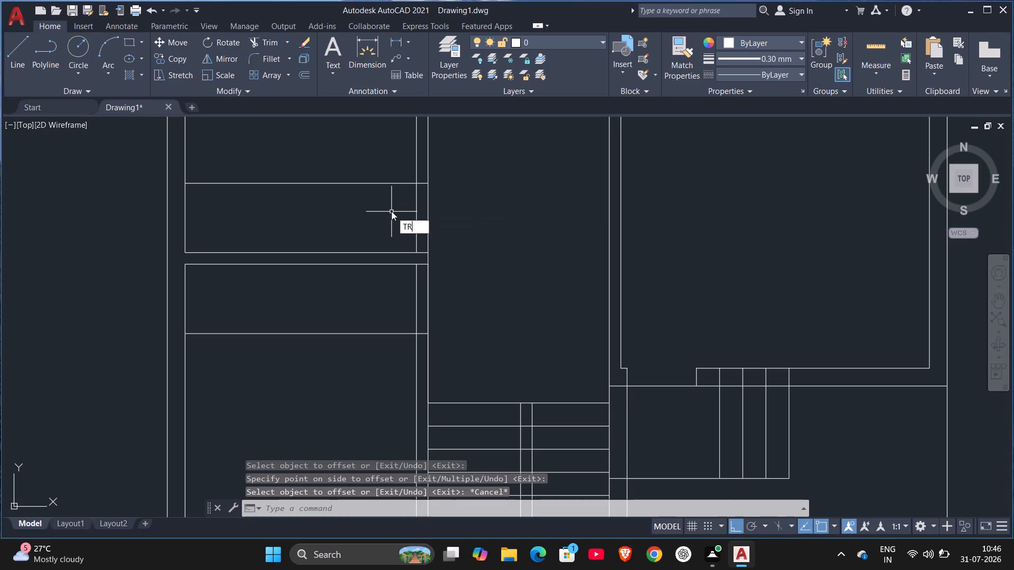
key(Return)
drag(447, 195, 362, 223)
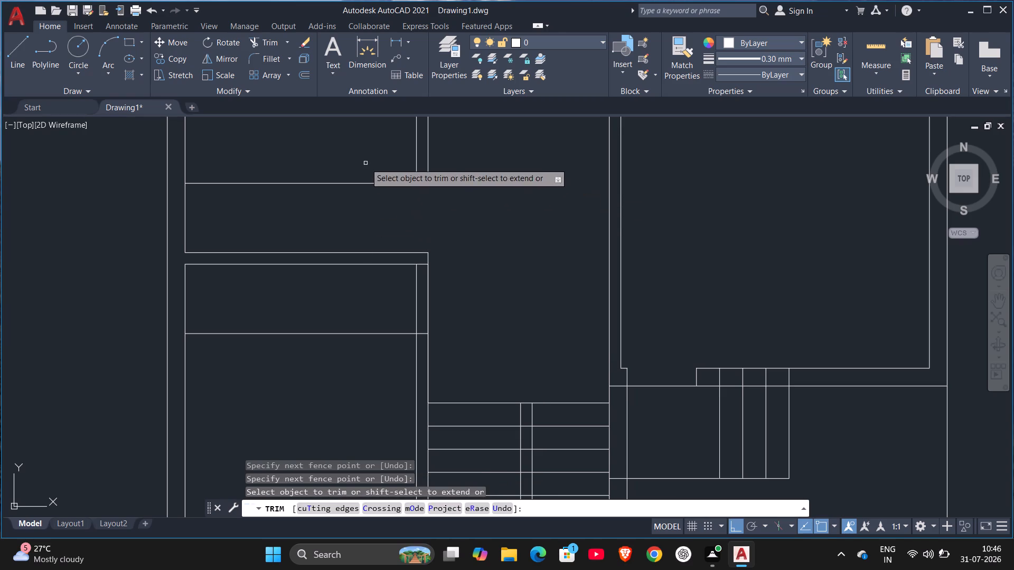
drag(365, 161, 388, 213)
drag(463, 294, 366, 351)
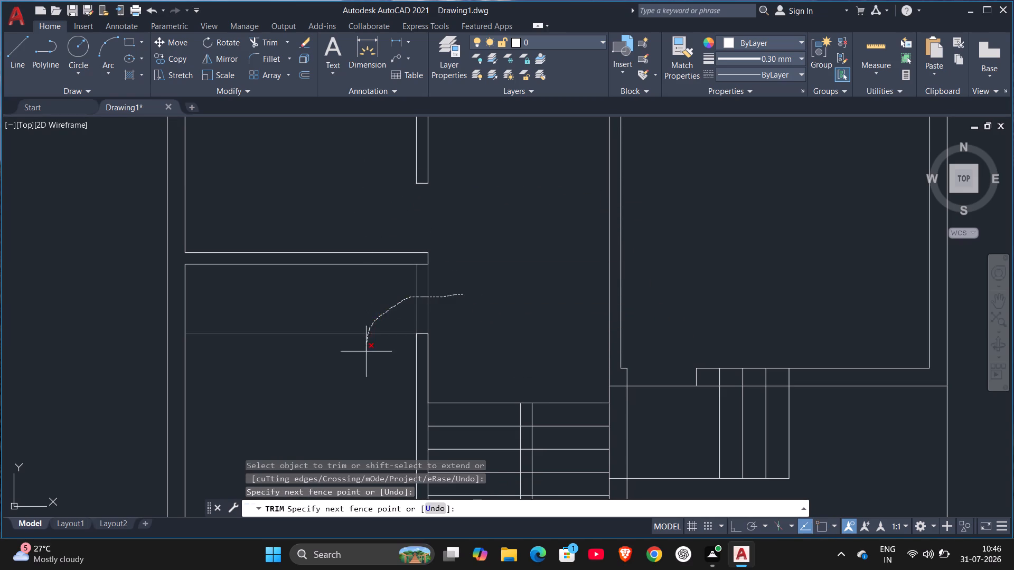
drag(366, 351, 366, 353)
Offset the upper line of the small room's bottom wall 0.75 upward, across its east wall.
scroll(525, 233, down, 2)
middle_drag(517, 279, 389, 252)
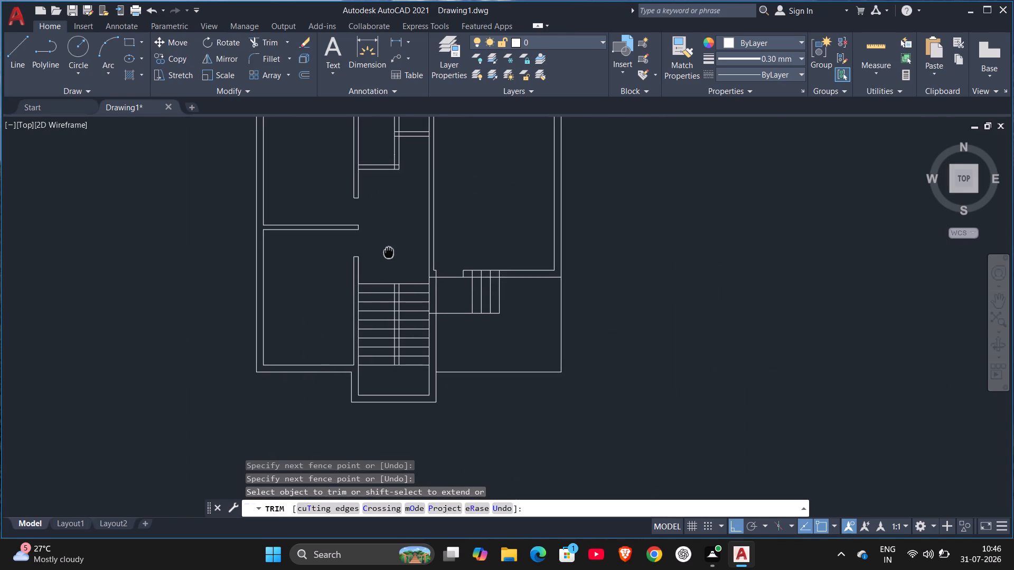
middle_drag(389, 252, 389, 251)
scroll(411, 233, down, 1)
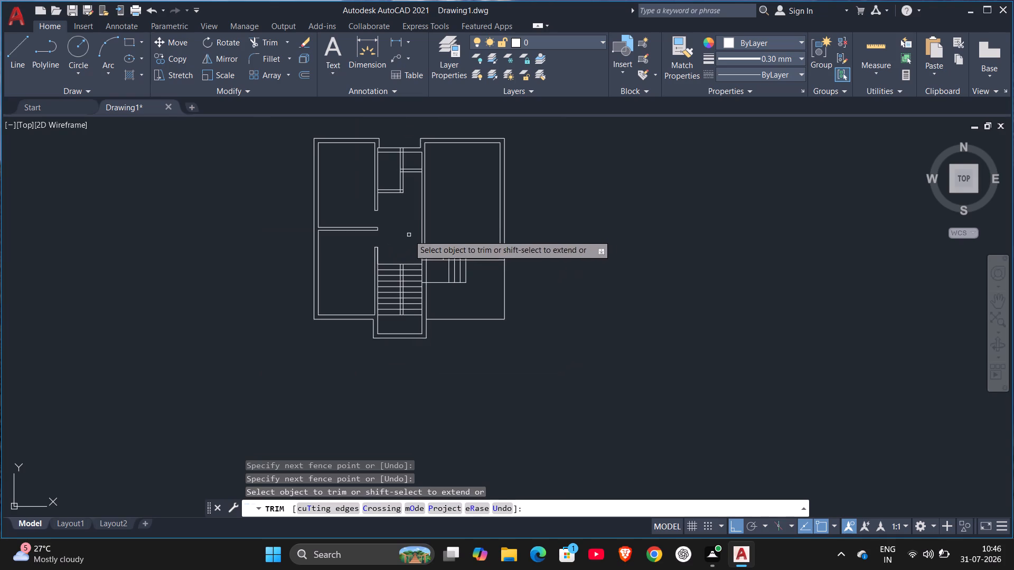
scroll(402, 236, up, 2)
middle_drag(402, 236, 438, 317)
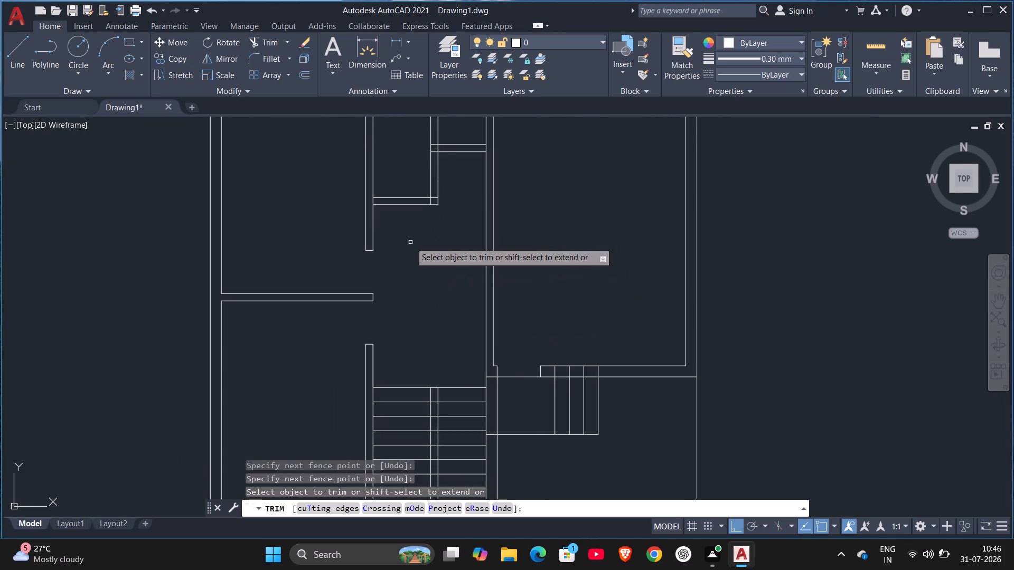
scroll(410, 242, up, 1)
middle_drag(410, 242, 454, 317)
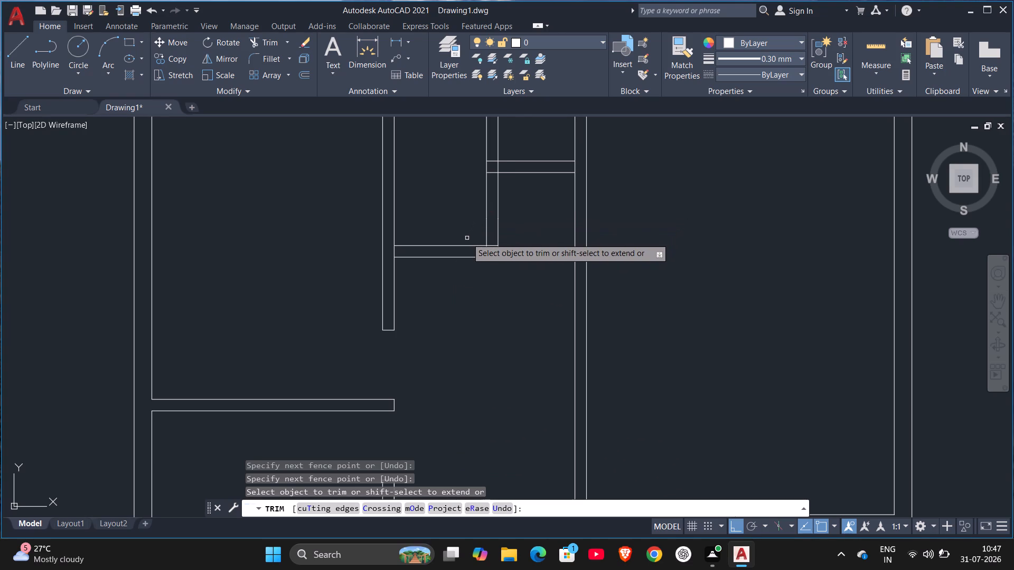
scroll(467, 238, up, 1)
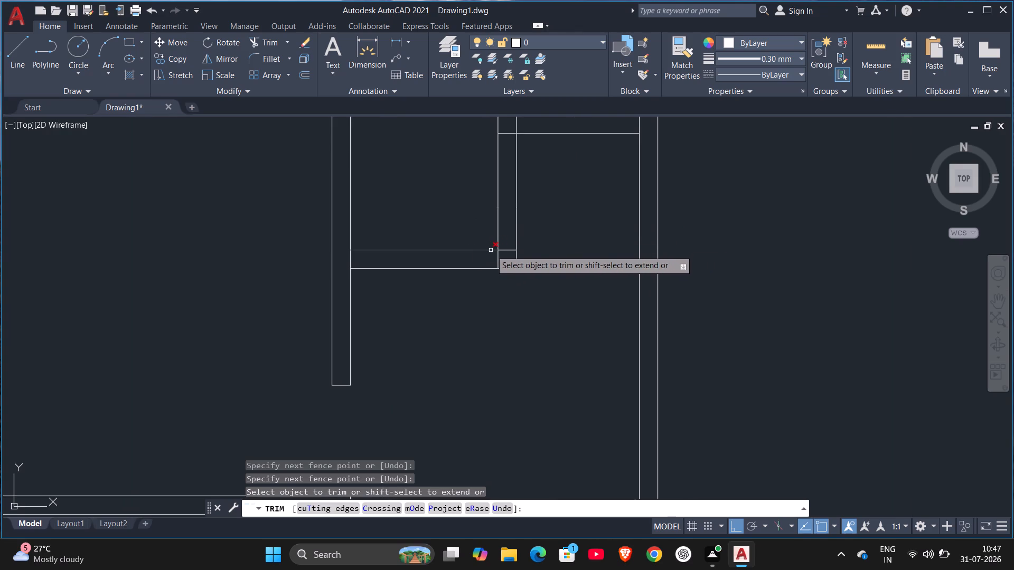
key(Escape)
key(Escape)
key(o)
key(Return)
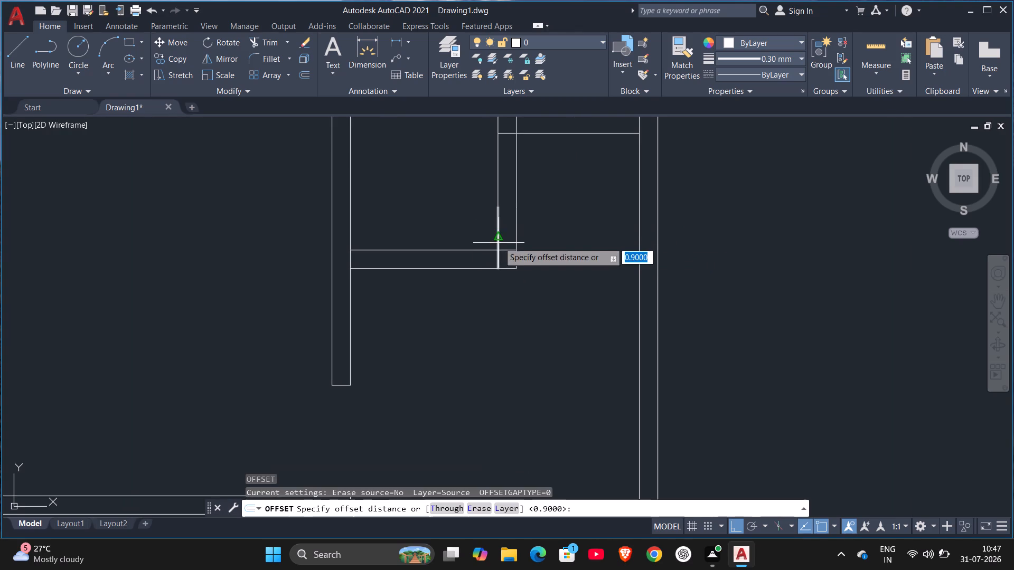
key(period)
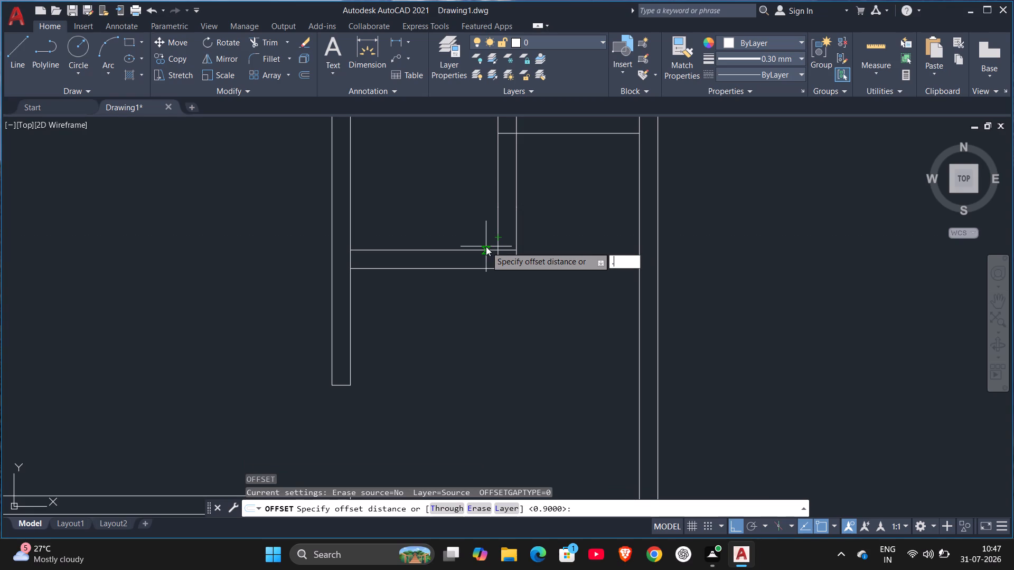
key(7)
key(5)
key(Return)
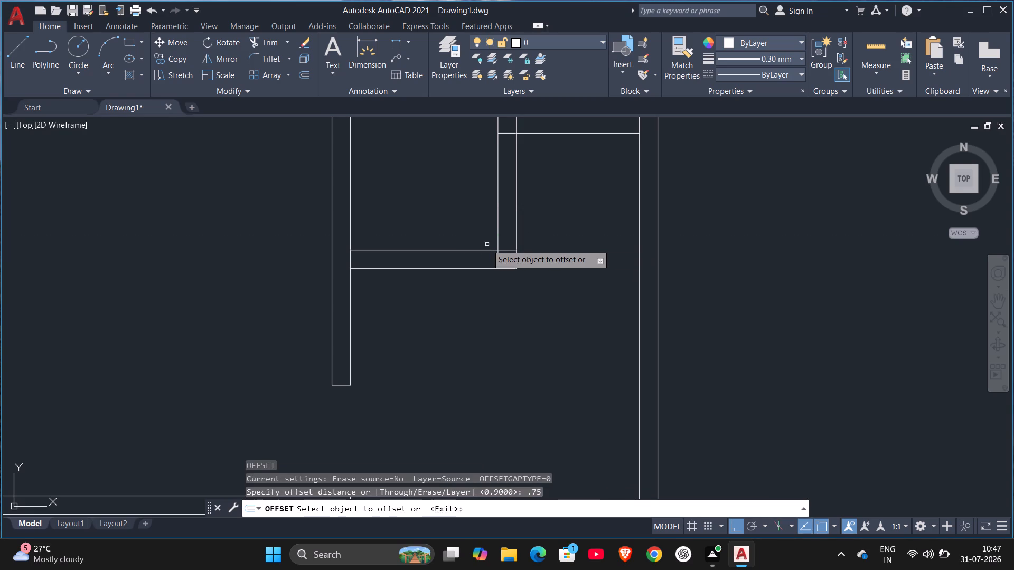
click(485, 249)
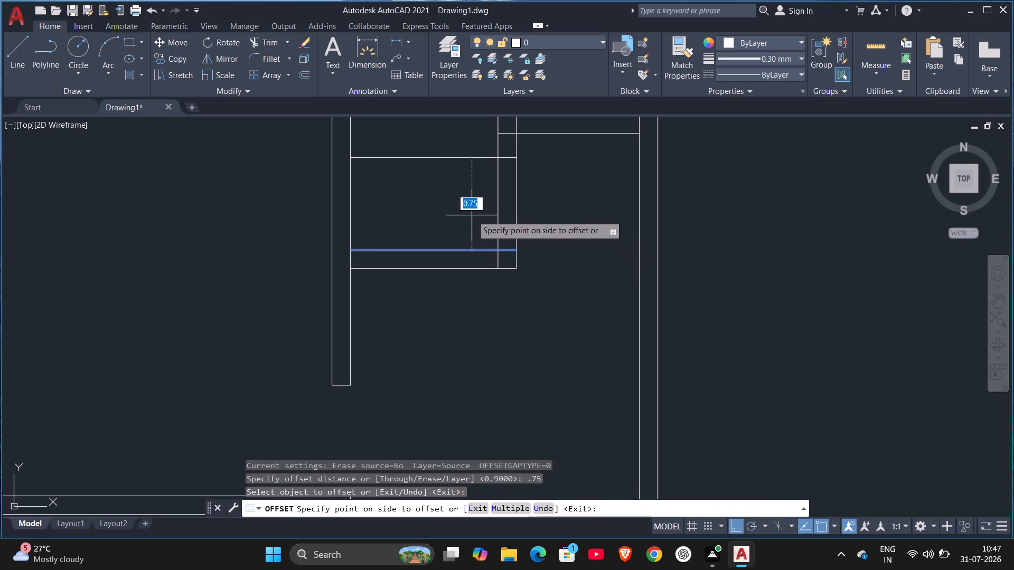
click(472, 208)
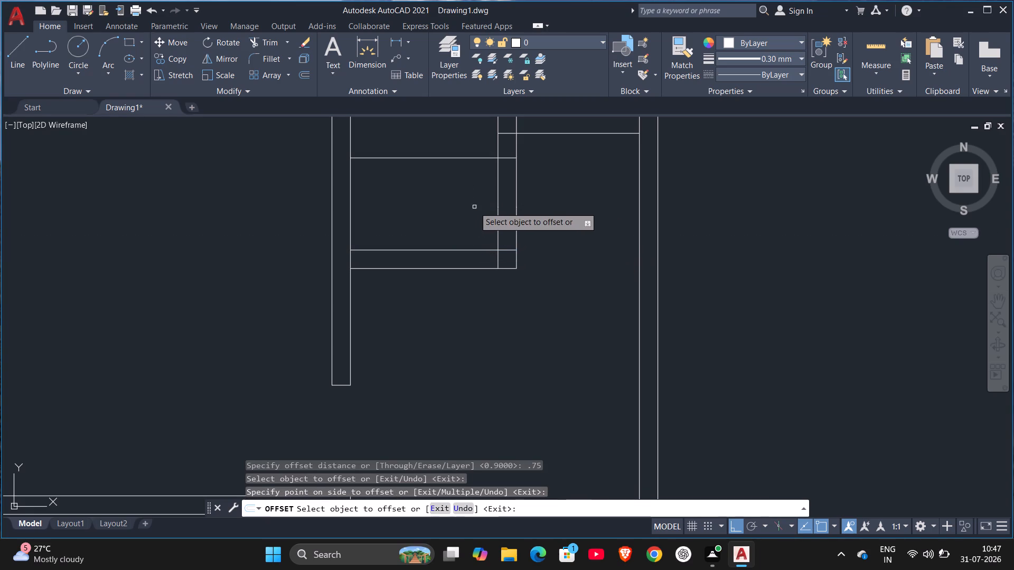
Offset the outer line of the small room's east wall 0.75 east, across the short cross wall.
middle_drag(494, 195, 490, 272)
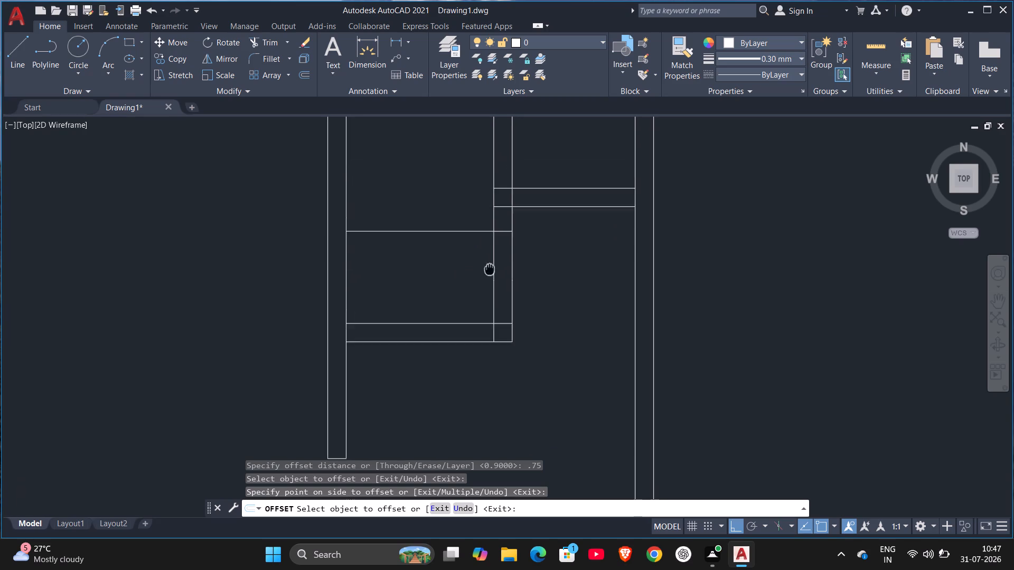
middle_drag(490, 272, 491, 289)
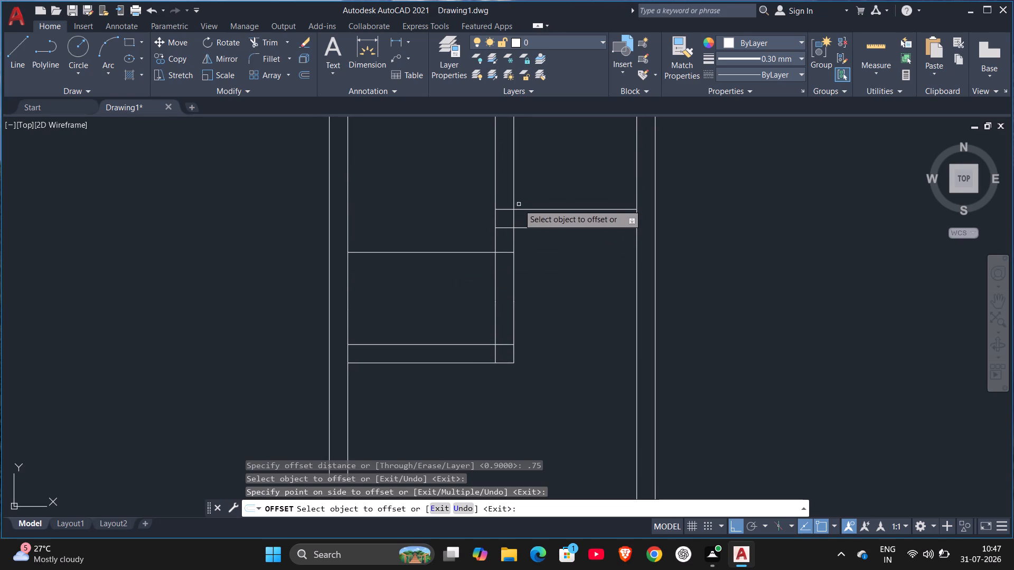
click(514, 203)
click(559, 208)
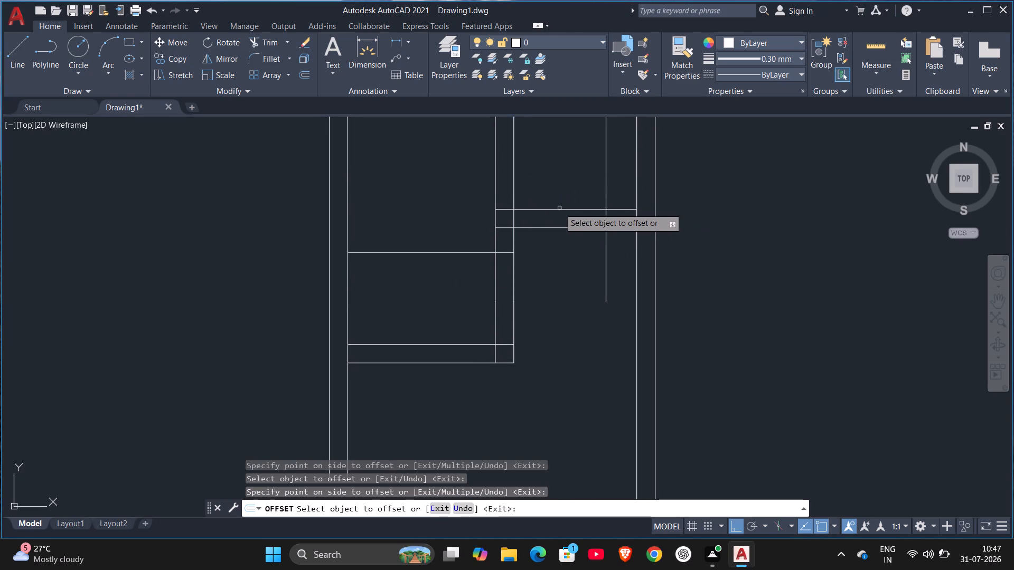
key(Escape)
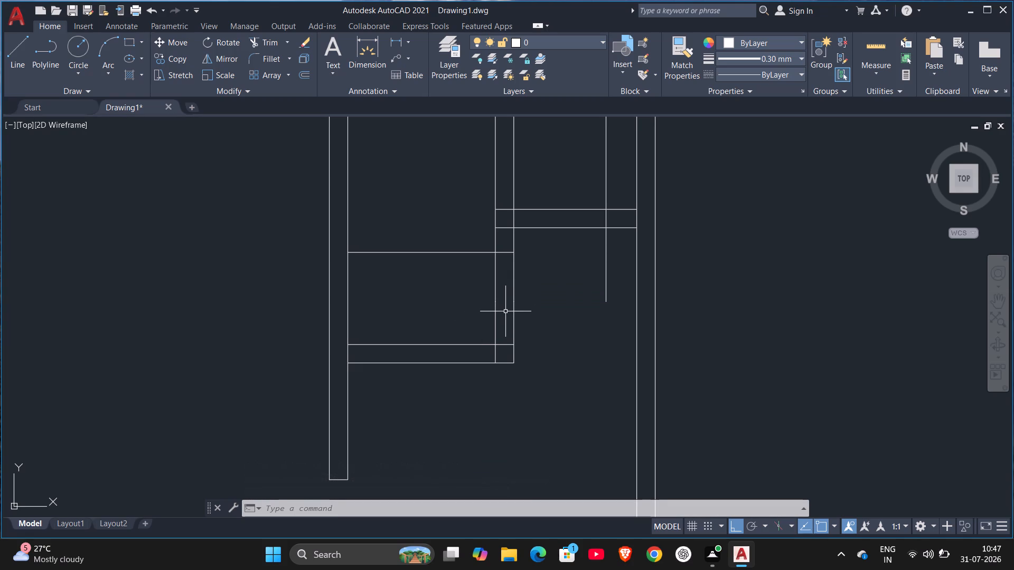
Trim the small room's east wall and the leftover offset line to open a doorway above its bottom wall.
key(Escape)
text(TR)
key(Return)
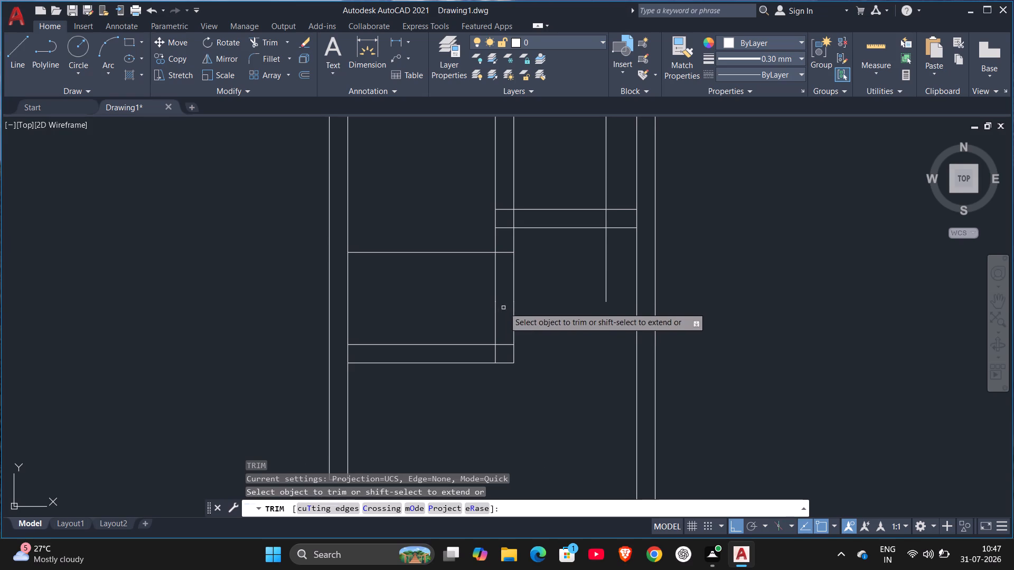
drag(522, 291, 430, 301)
drag(434, 239, 541, 302)
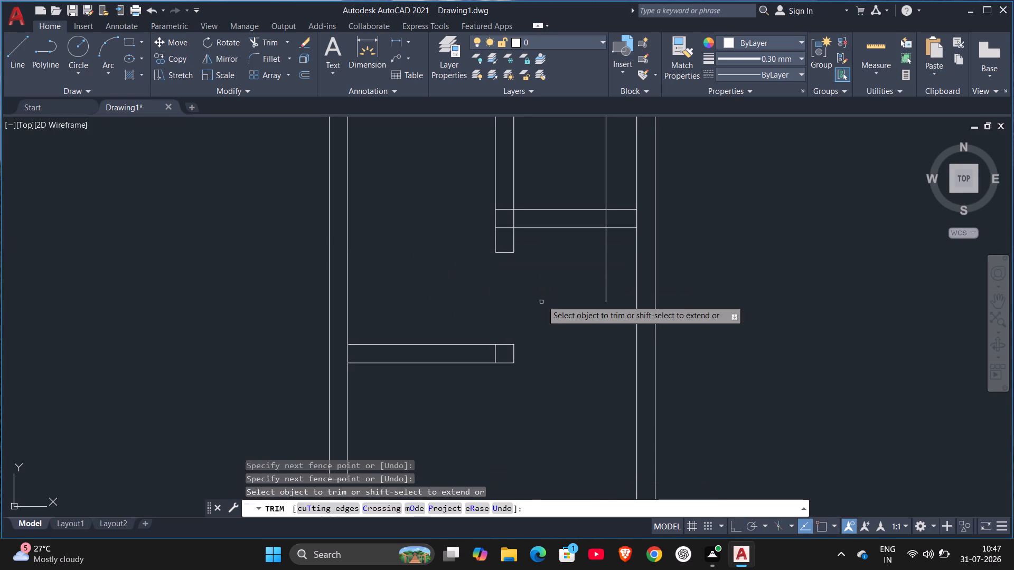
Trim the short cross wall to open a doorway beside the small room, removing the offset line's excess above and below.
drag(568, 184, 568, 194)
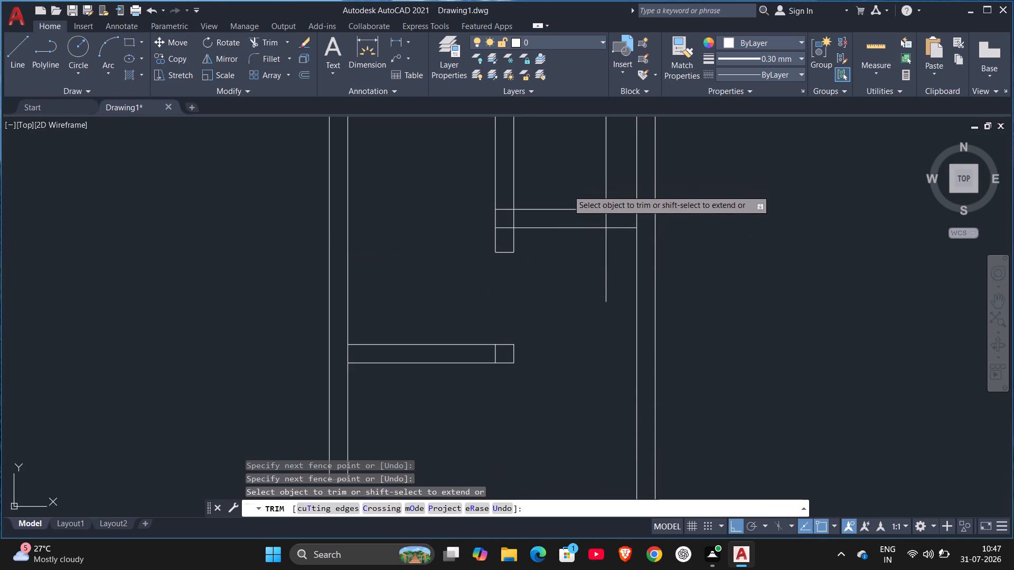
drag(568, 194, 612, 269)
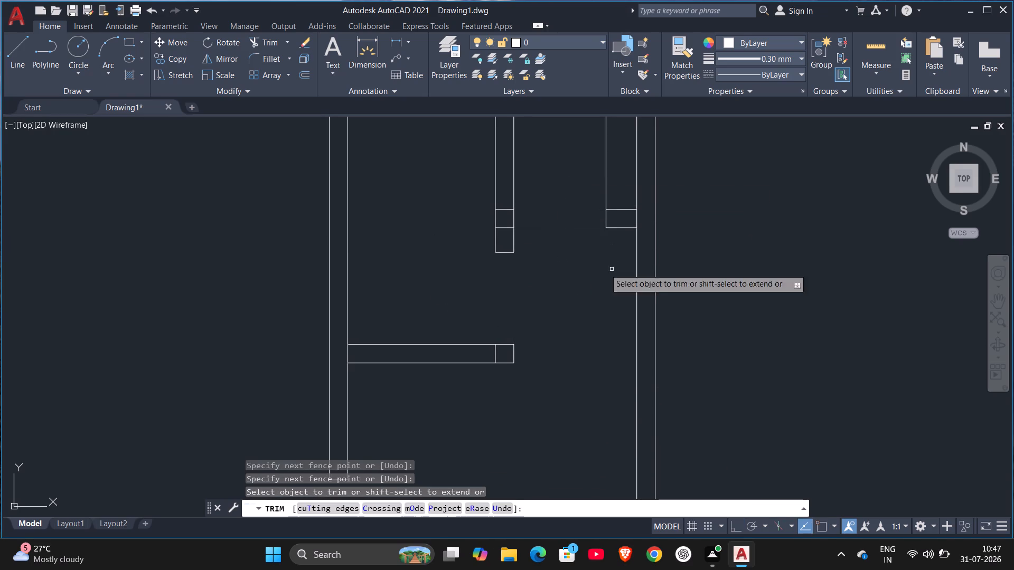
drag(613, 180, 593, 203)
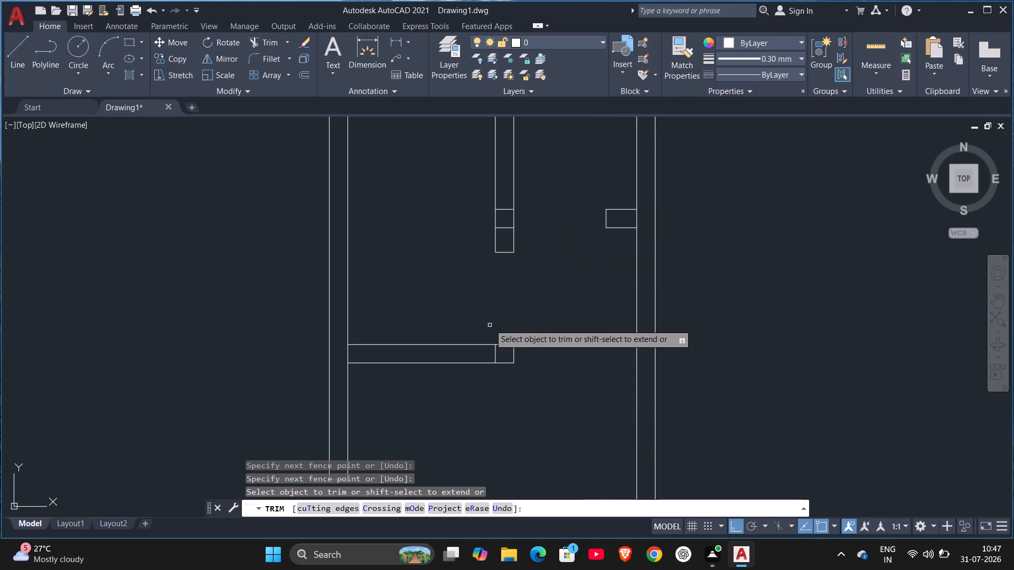
Trim away the leftover lines crossing the small room's east wall and the end of its bottom wall.
scroll(490, 324, down, 2)
scroll(503, 299, up, 2)
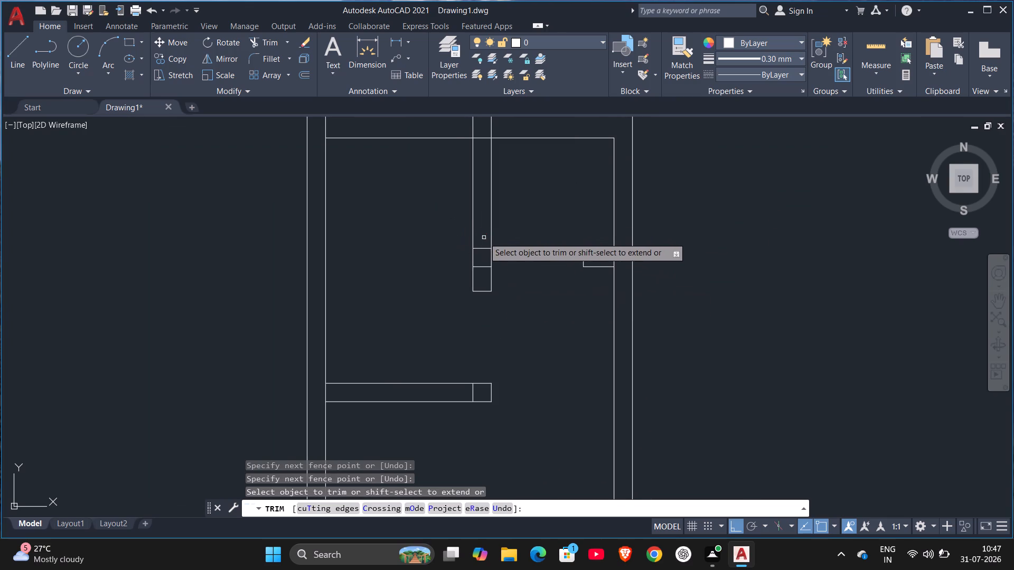
click(484, 237)
click(482, 277)
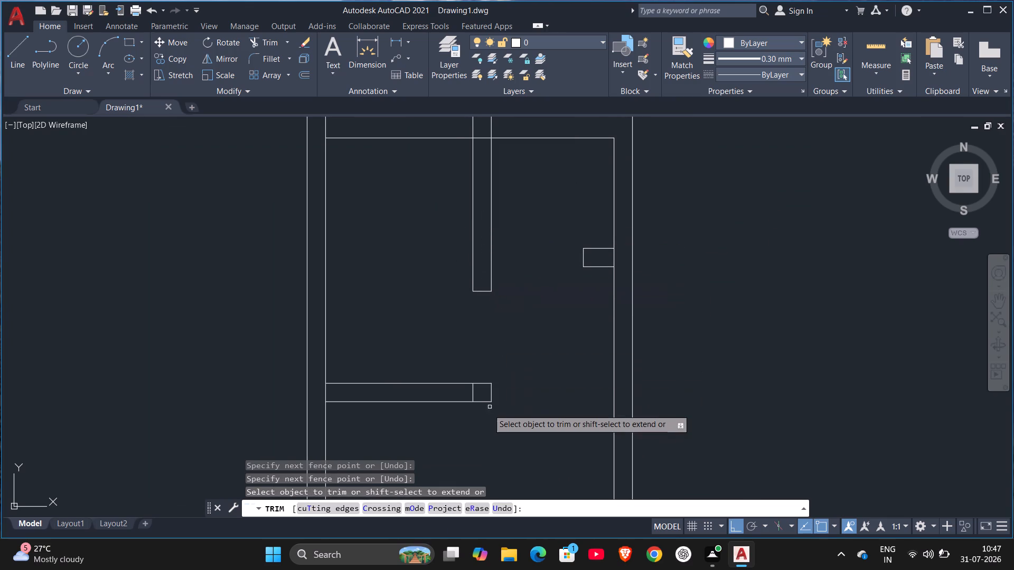
click(483, 391)
click(458, 391)
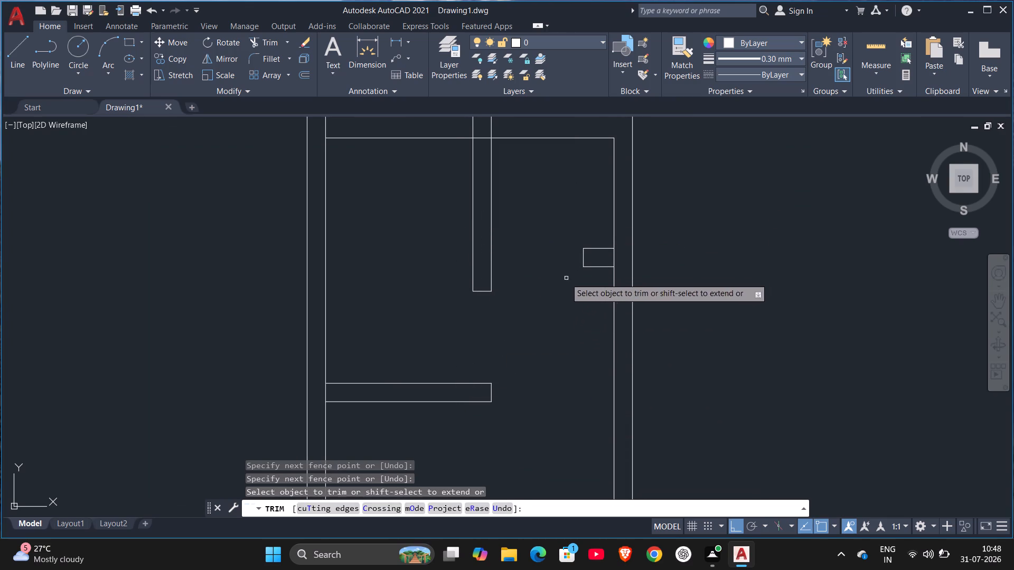
Examine the floor plan's door openings, staircase and entrance landing, and end the trimming.
scroll(558, 287, down, 2)
middle_drag(541, 318, 496, 244)
scroll(495, 244, down, 2)
scroll(506, 334, up, 2)
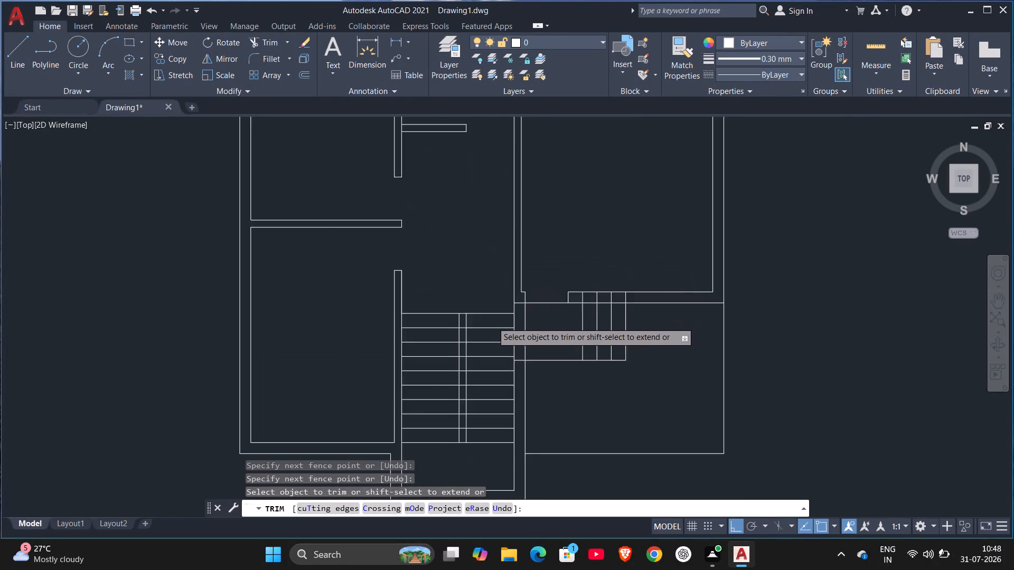
scroll(492, 321, up, 1)
scroll(492, 321, down, 1)
middle_drag(492, 327, 470, 300)
scroll(471, 299, down, 2)
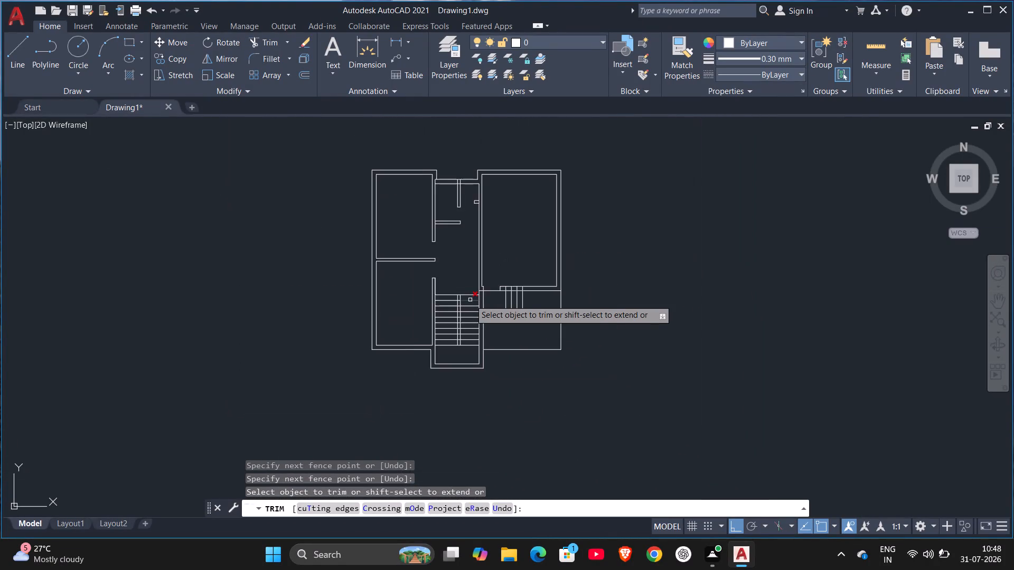
scroll(470, 300, up, 2)
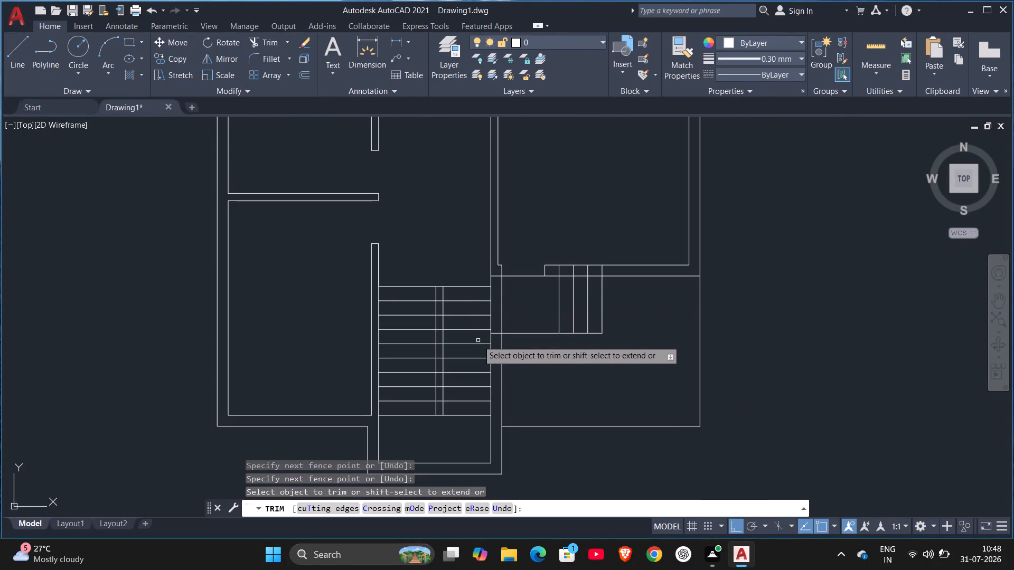
middle_drag(462, 282, 459, 361)
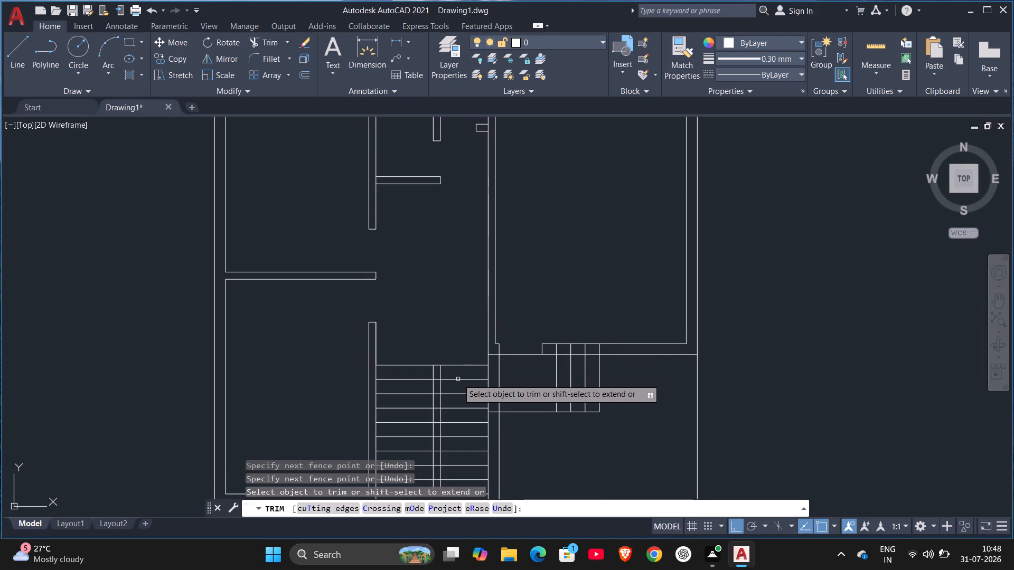
scroll(457, 395, up, 2)
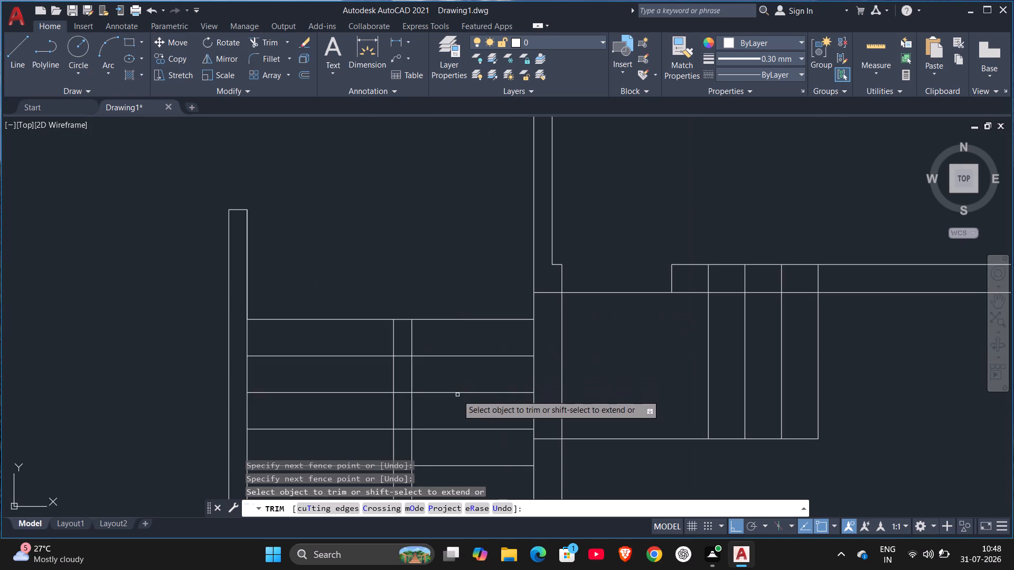
scroll(457, 396, up, 1)
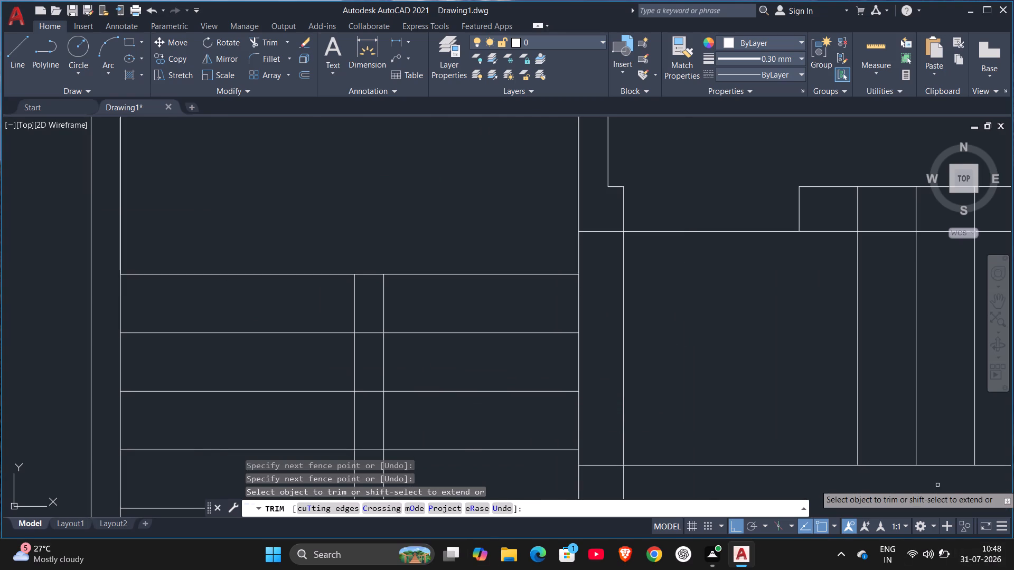
scroll(928, 484, down, 4)
middle_drag(806, 431, 679, 363)
key(Escape)
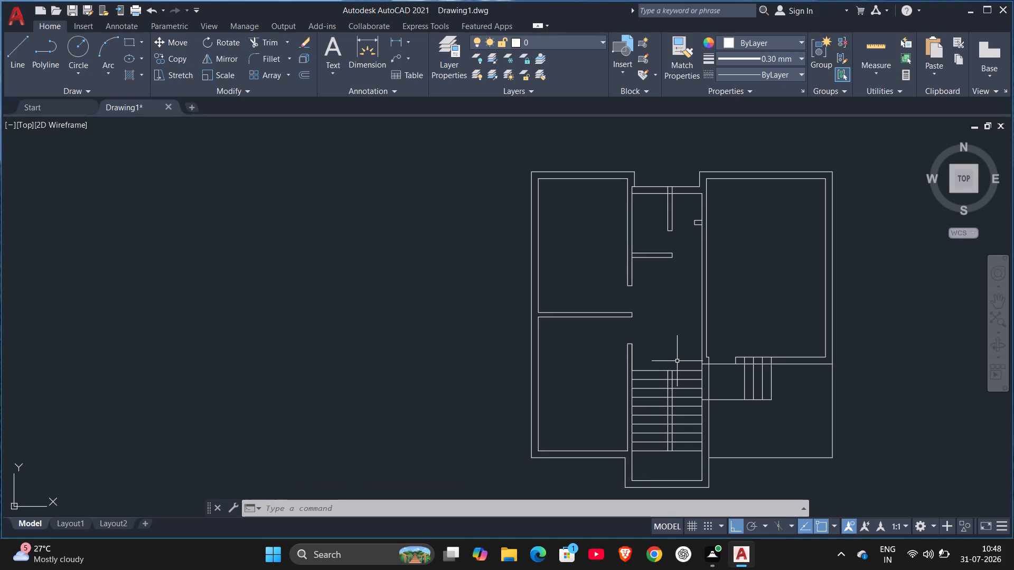
Trim away the leftover line ends at the corner where the middle section's top wall meets the upper west room.
middle_drag(677, 361, 569, 470)
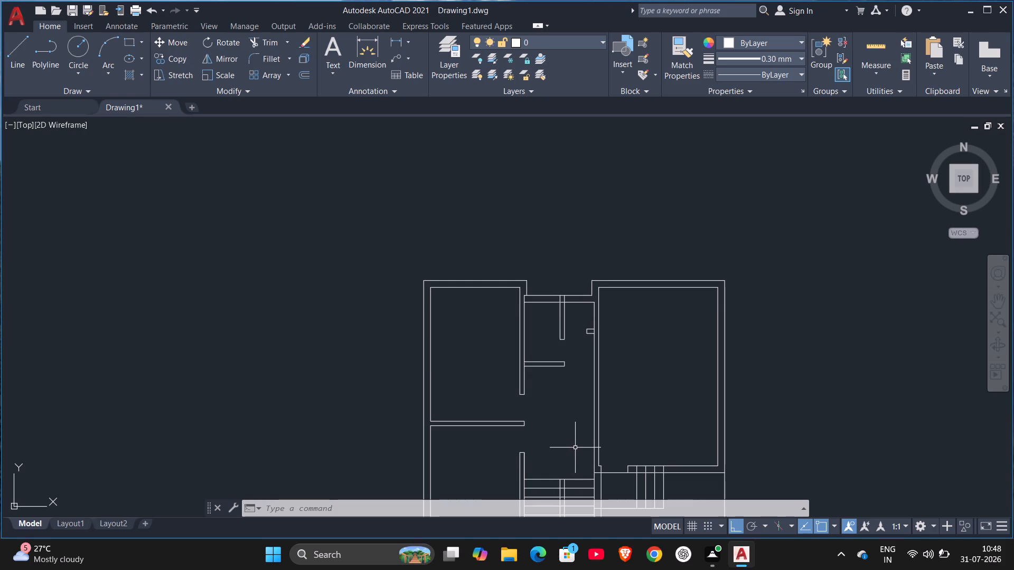
scroll(584, 410, up, 3)
key(r)
key(Escape)
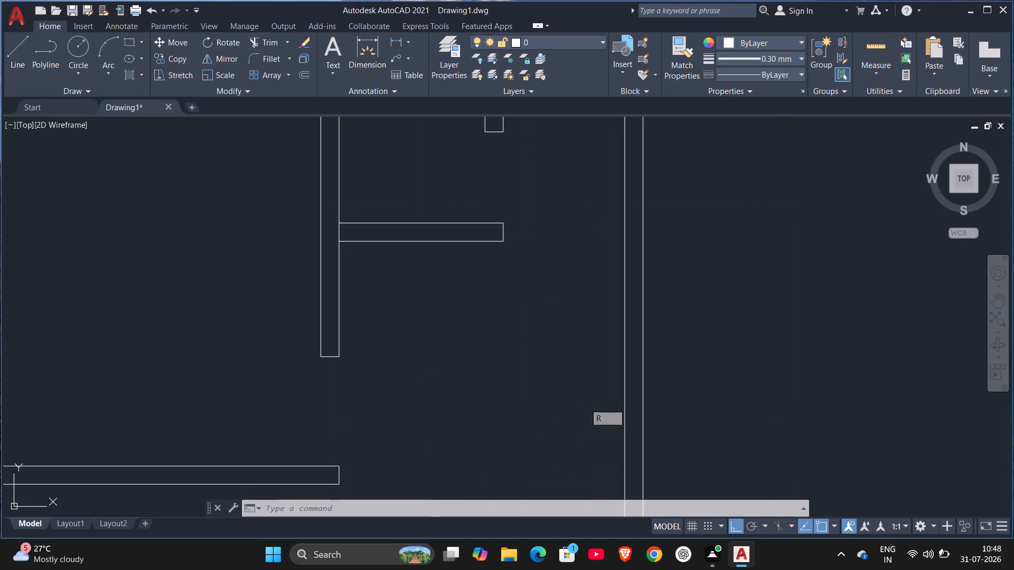
text(TR)
key(Return)
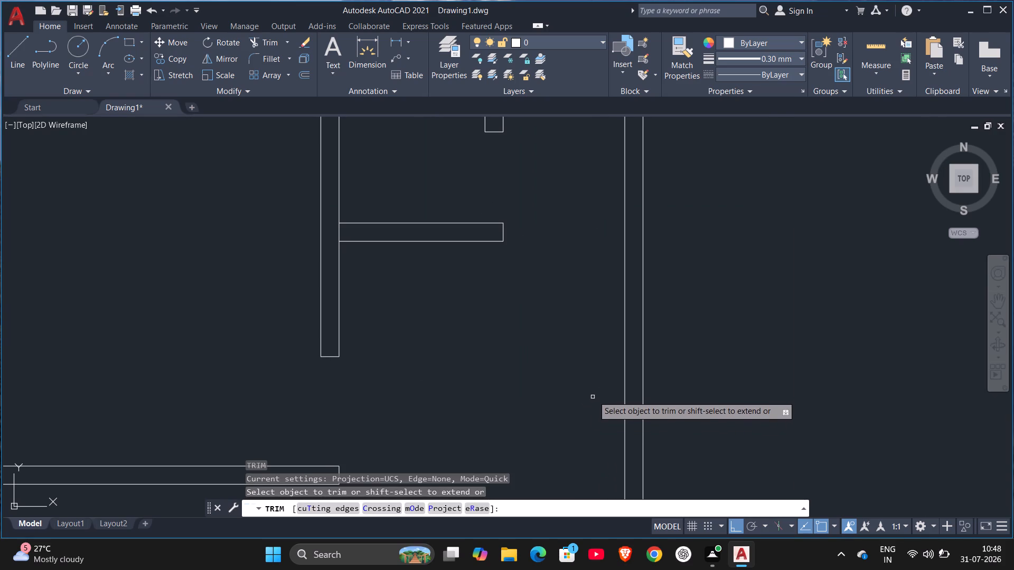
middle_drag(594, 361, 743, 545)
scroll(656, 473, down, 1)
scroll(684, 422, down, 1)
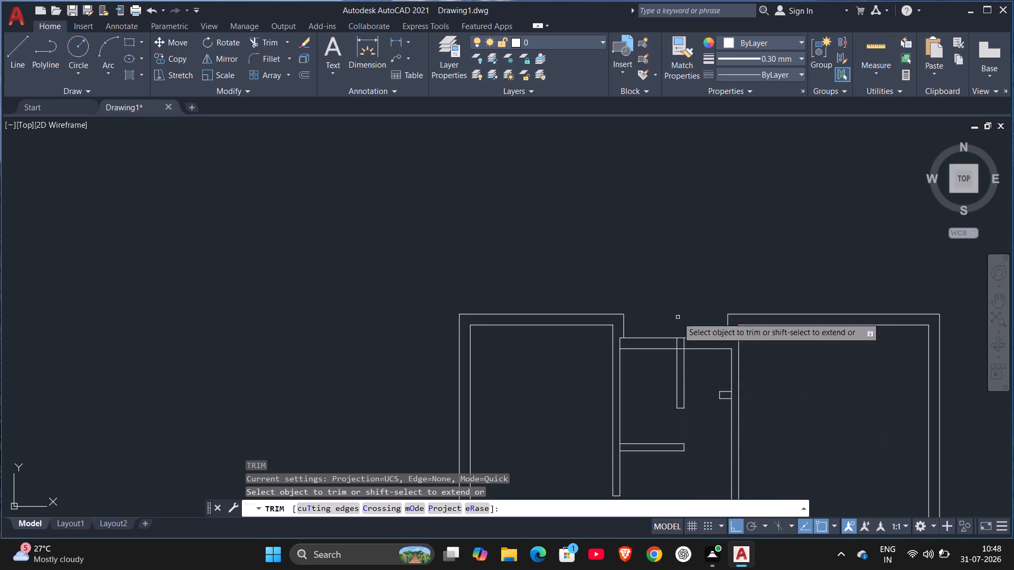
scroll(678, 293, down, 1)
middle_drag(675, 315, 627, 350)
scroll(630, 354, up, 2)
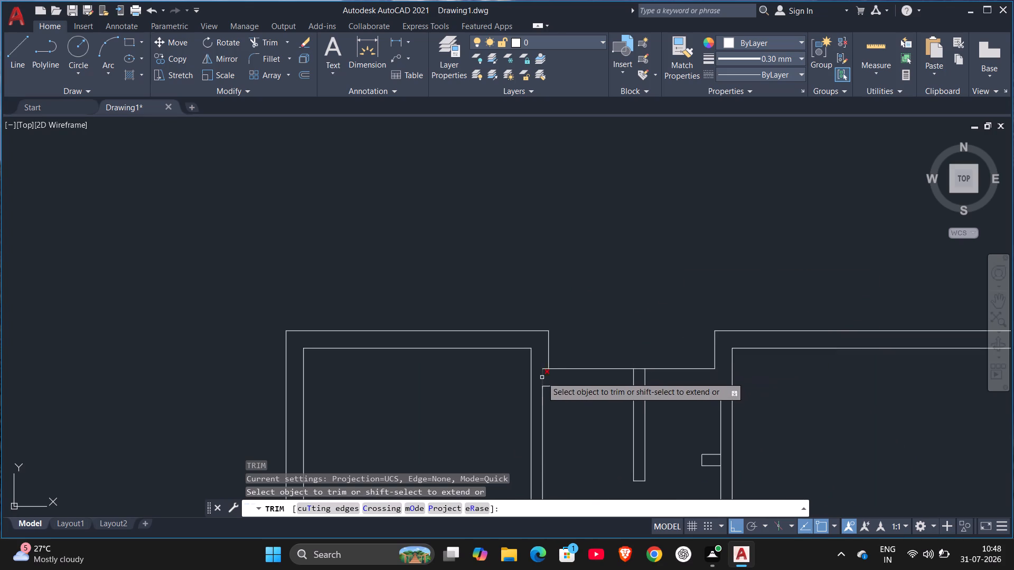
drag(542, 374, 548, 378)
click(544, 368)
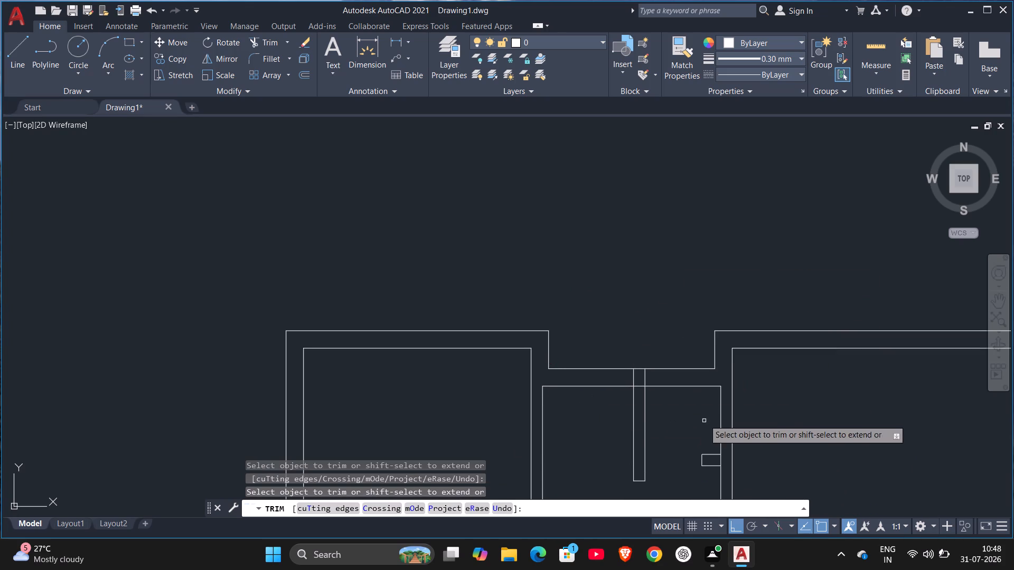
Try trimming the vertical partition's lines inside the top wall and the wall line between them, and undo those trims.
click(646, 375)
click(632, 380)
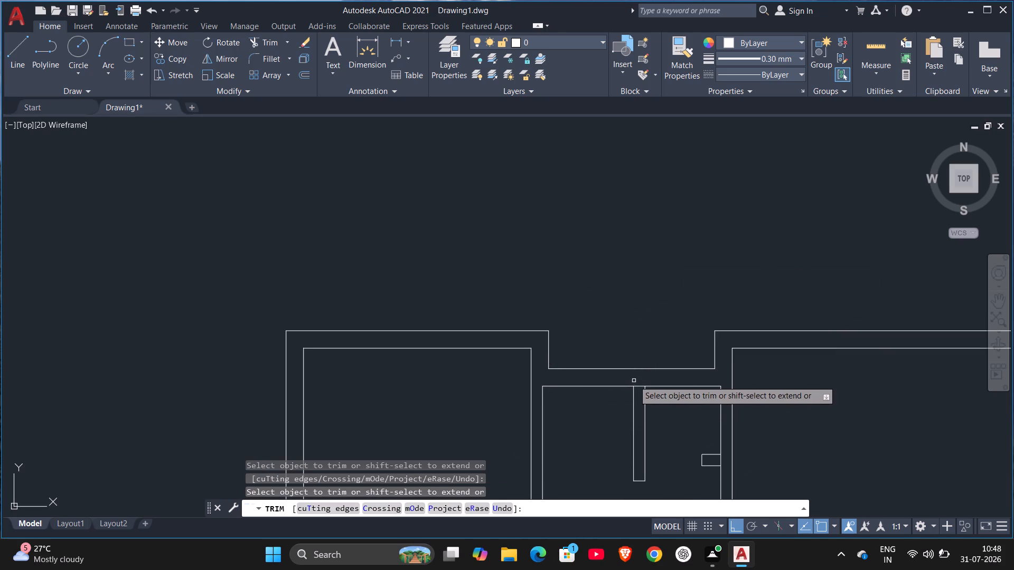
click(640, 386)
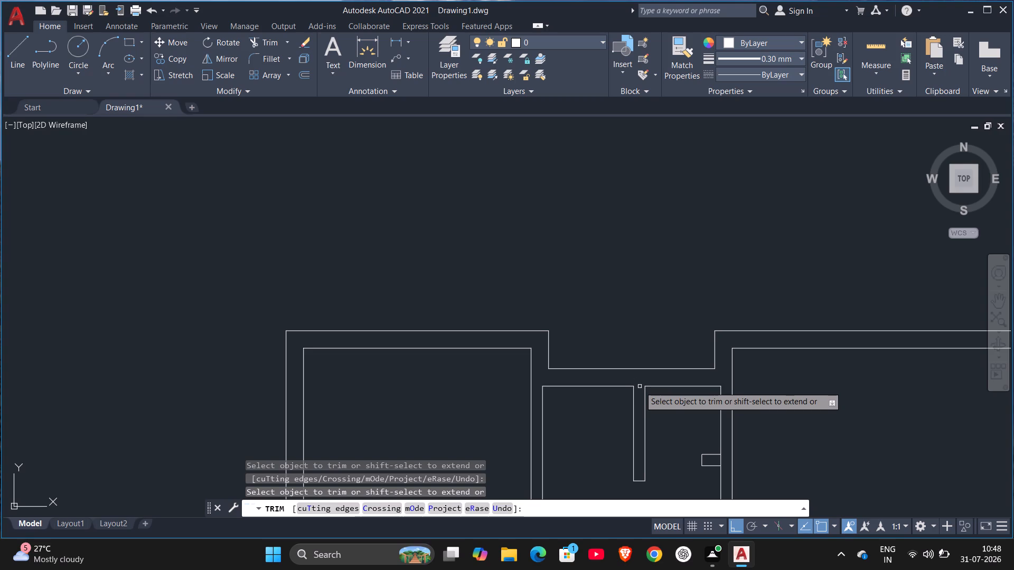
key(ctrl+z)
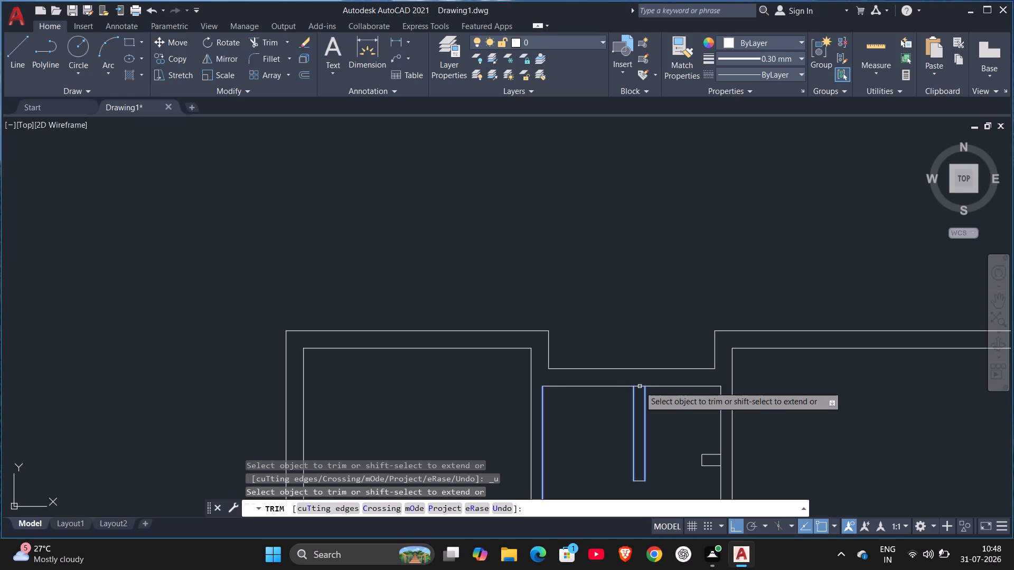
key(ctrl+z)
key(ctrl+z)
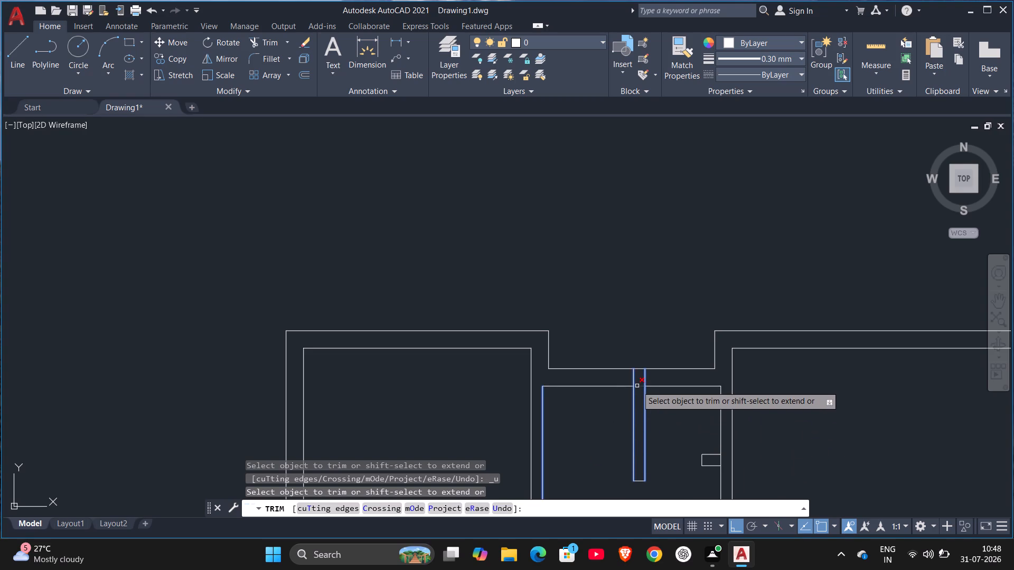
Trim the wall face lines across the vertical partition's top junction and the small room's bottom wall junction with the west wall.
click(637, 386)
scroll(605, 422, down, 1)
middle_drag(593, 405, 605, 244)
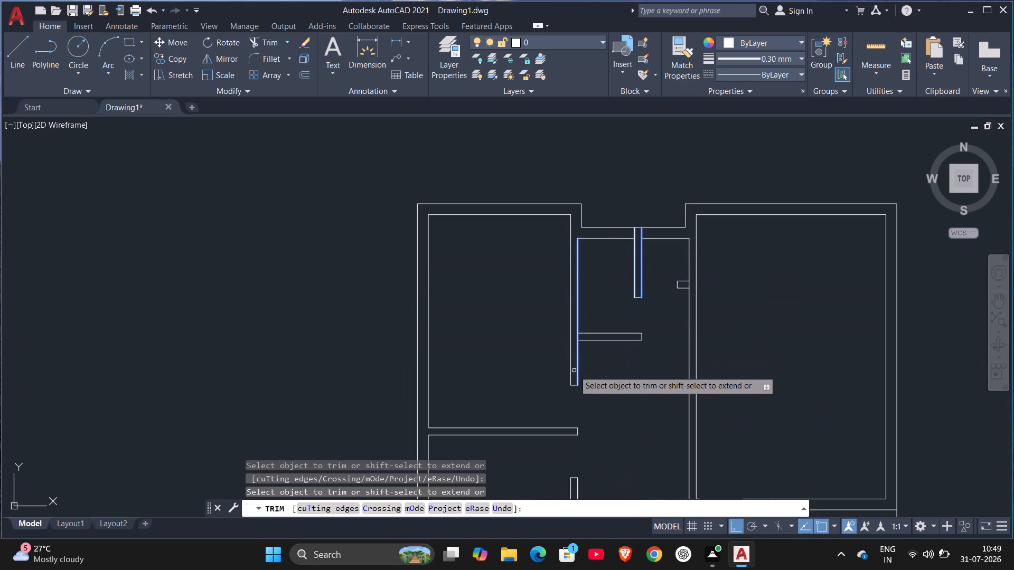
scroll(571, 363, up, 2)
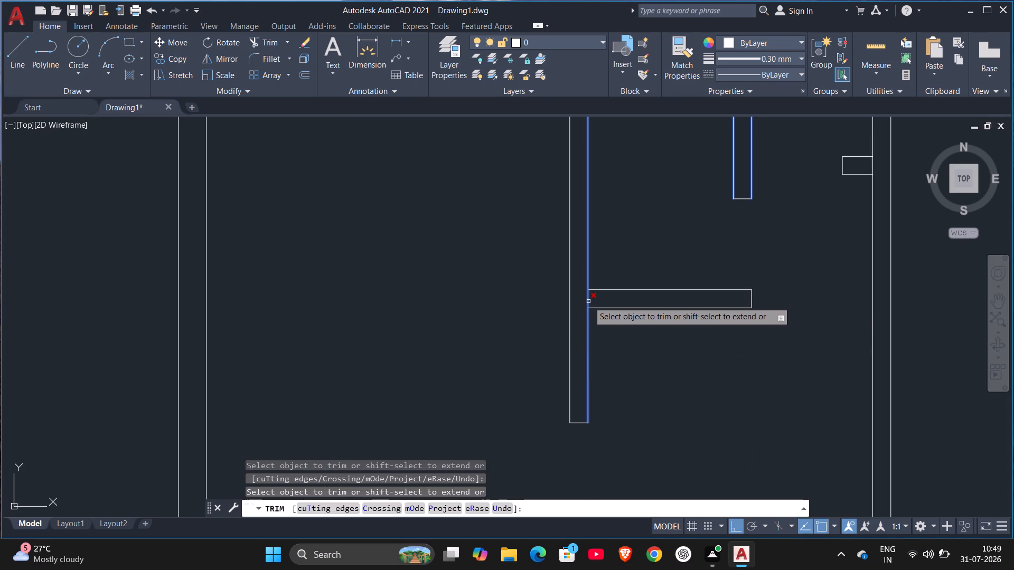
click(588, 301)
Trim the wall face line across the short stub's junction with the east wall.
scroll(706, 391, down, 3)
middle_drag(706, 393, 672, 362)
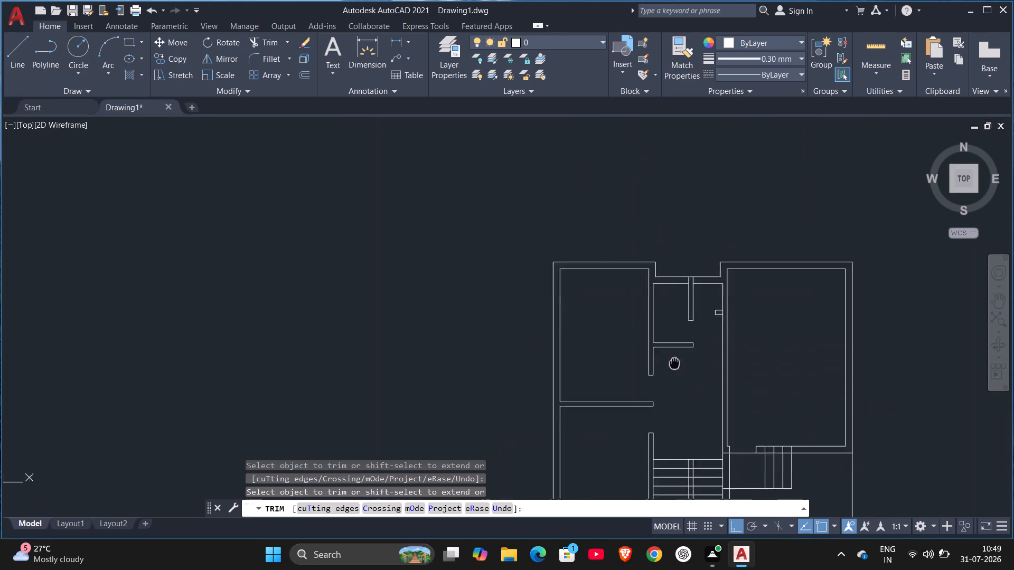
middle_drag(672, 362, 630, 327)
scroll(634, 311, up, 3)
middle_drag(718, 248, 616, 443)
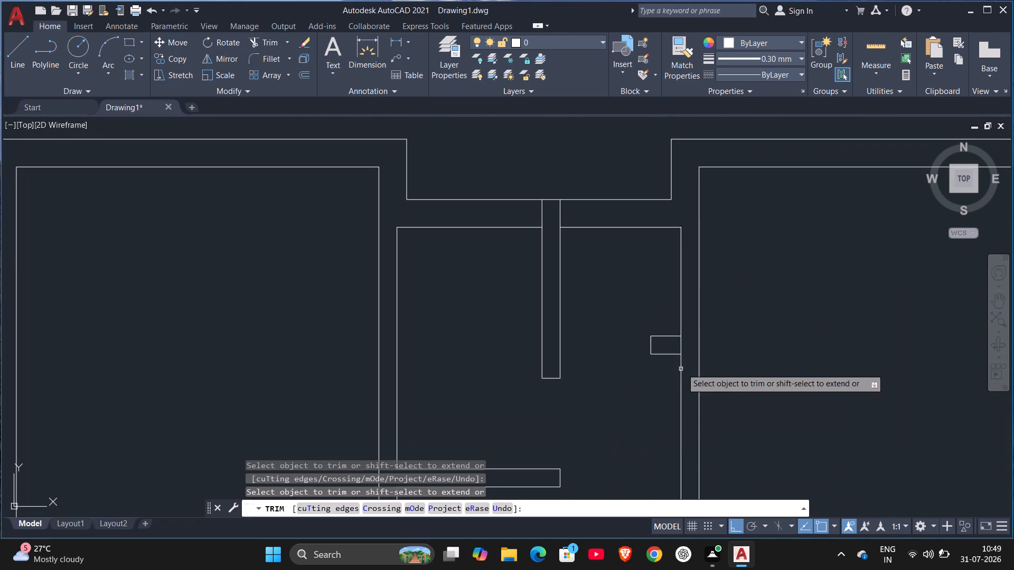
click(680, 345)
Trim the part of the landing's bottom line that crosses the staircase's east wall.
scroll(634, 406, down, 3)
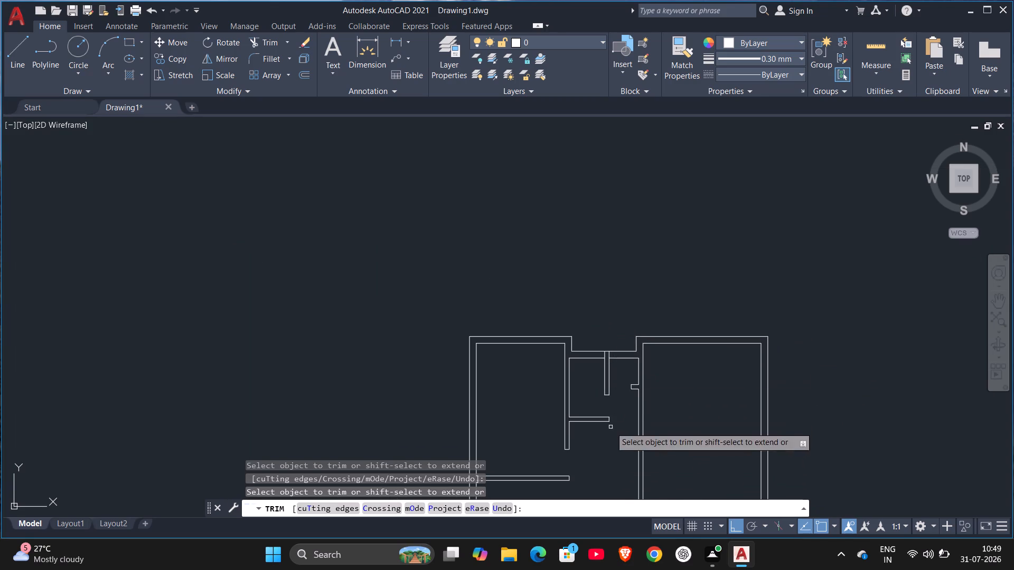
middle_drag(611, 427, 683, 227)
scroll(682, 352, up, 2)
middle_drag(679, 350, 679, 351)
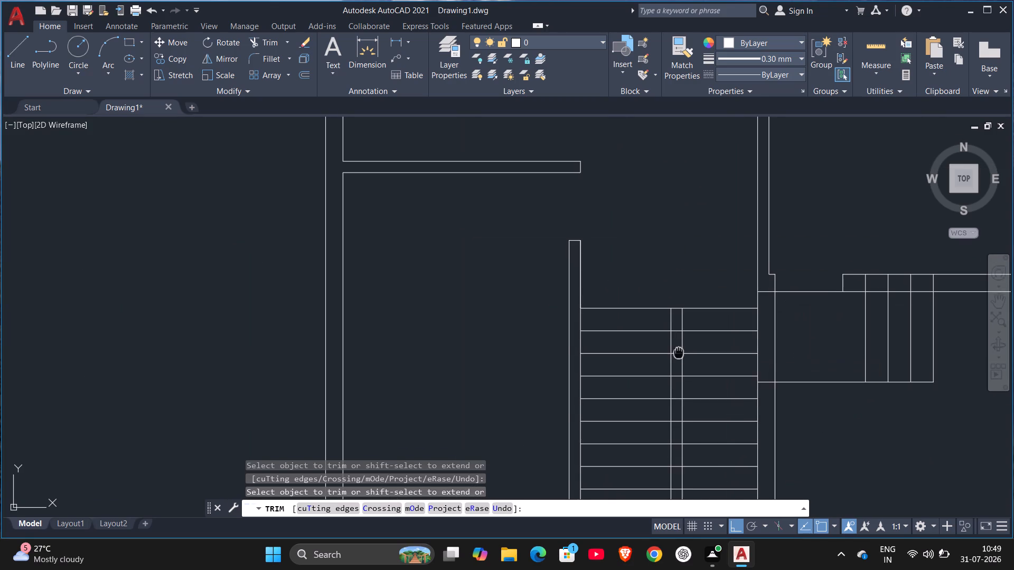
middle_drag(679, 351, 541, 386)
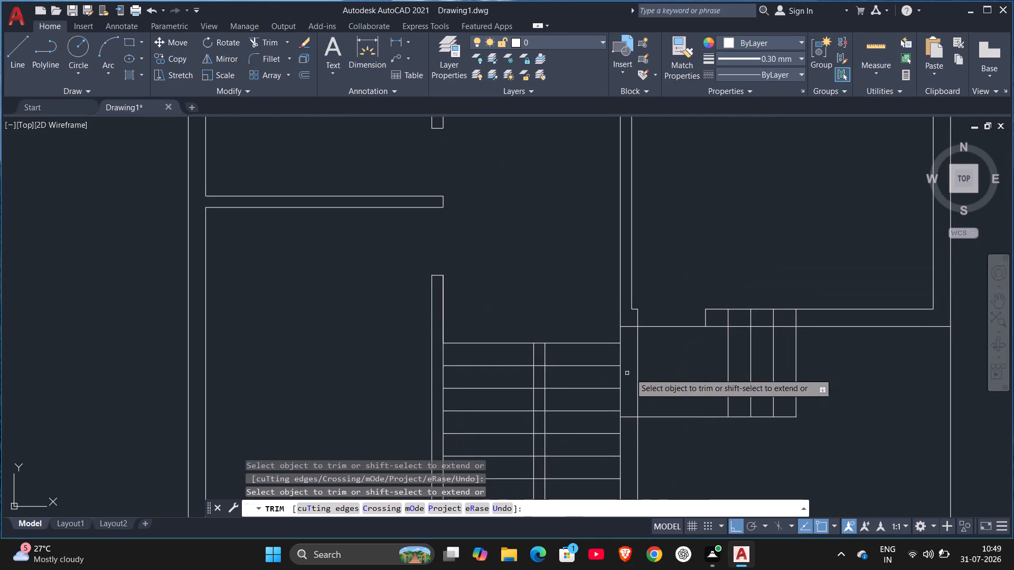
click(631, 417)
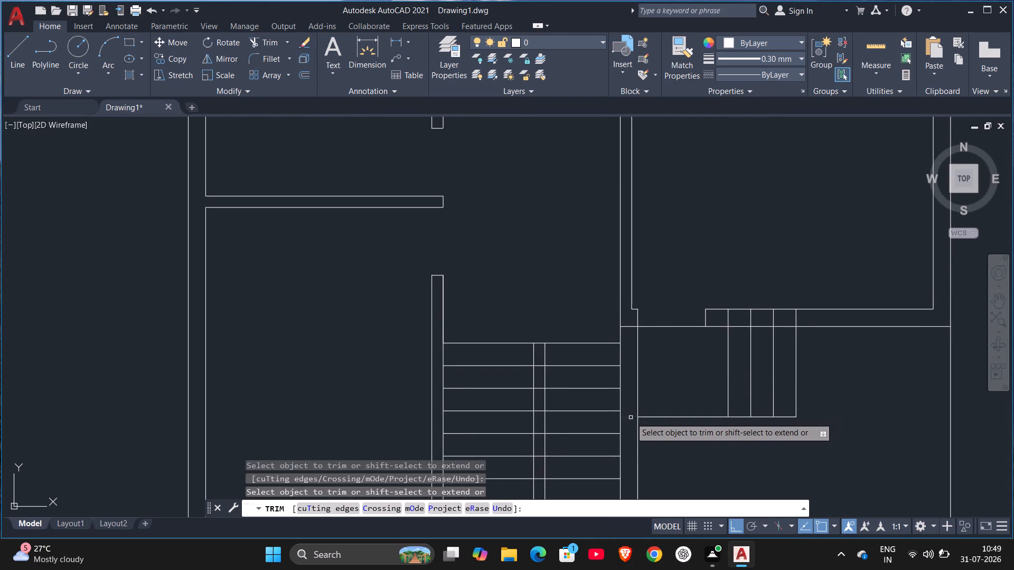
Trim the ends of the entrance step lines that run through the large east room's bottom wall.
scroll(675, 385, down, 1)
middle_drag(692, 444, 686, 445)
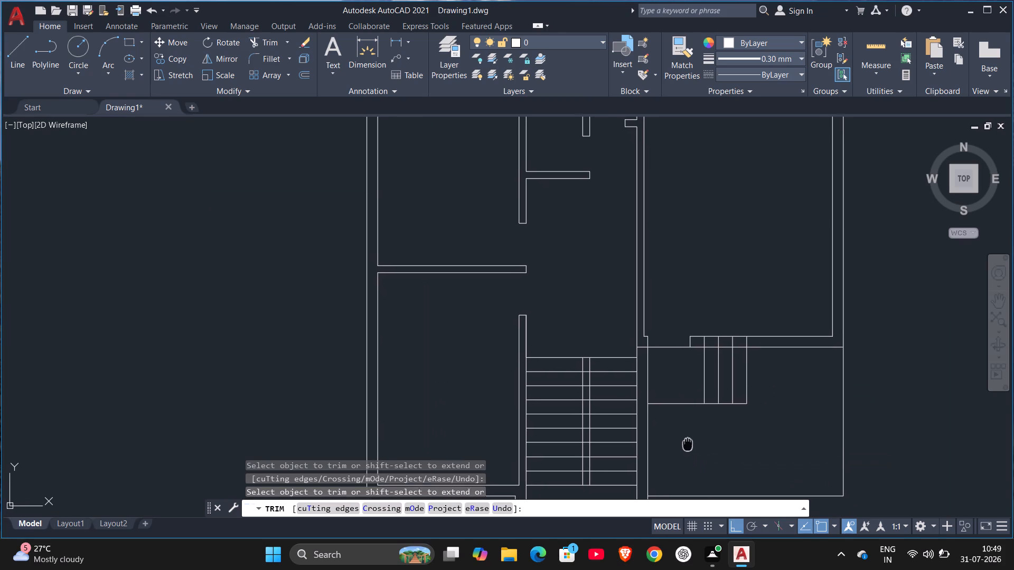
middle_drag(686, 445, 675, 457)
scroll(677, 440, up, 1)
click(775, 312)
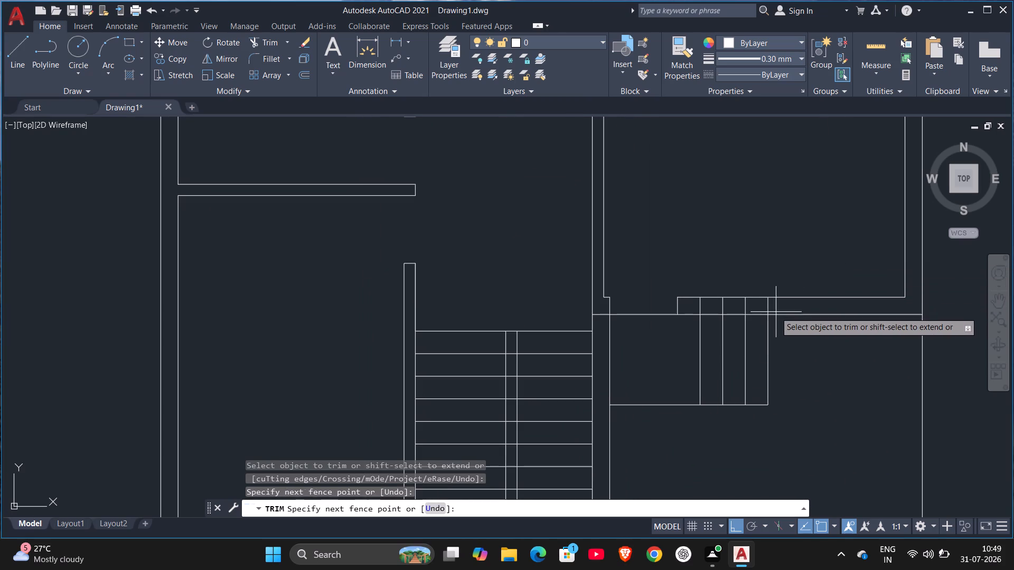
click(690, 303)
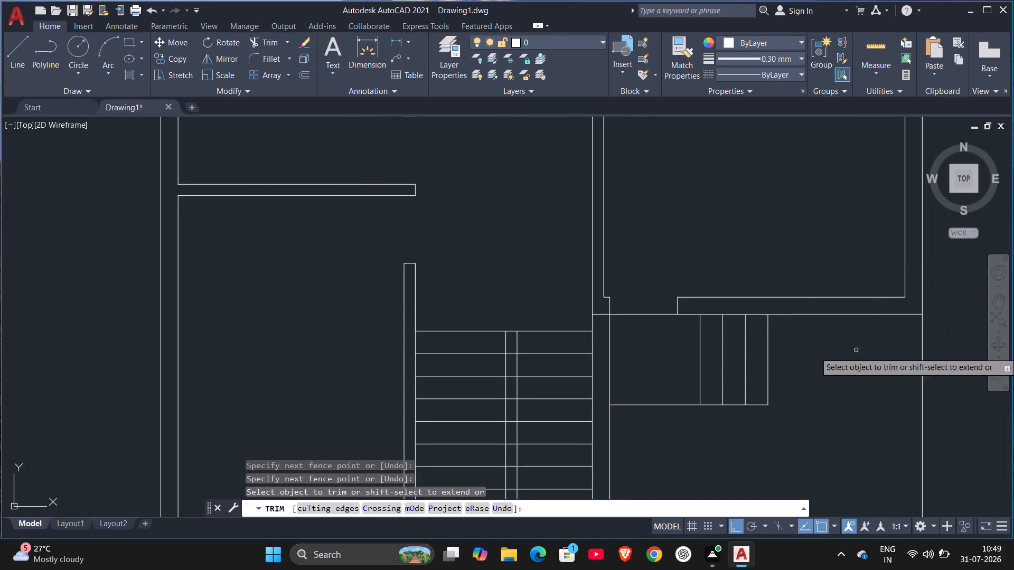
scroll(851, 365, down, 3)
middle_drag(830, 416, 809, 396)
scroll(809, 396, up, 1)
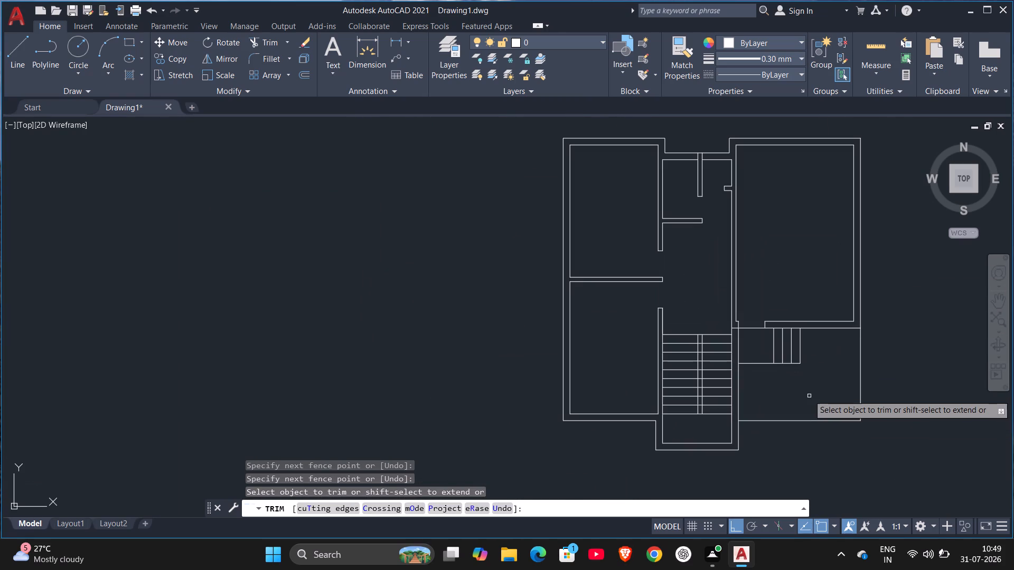
key(Escape)
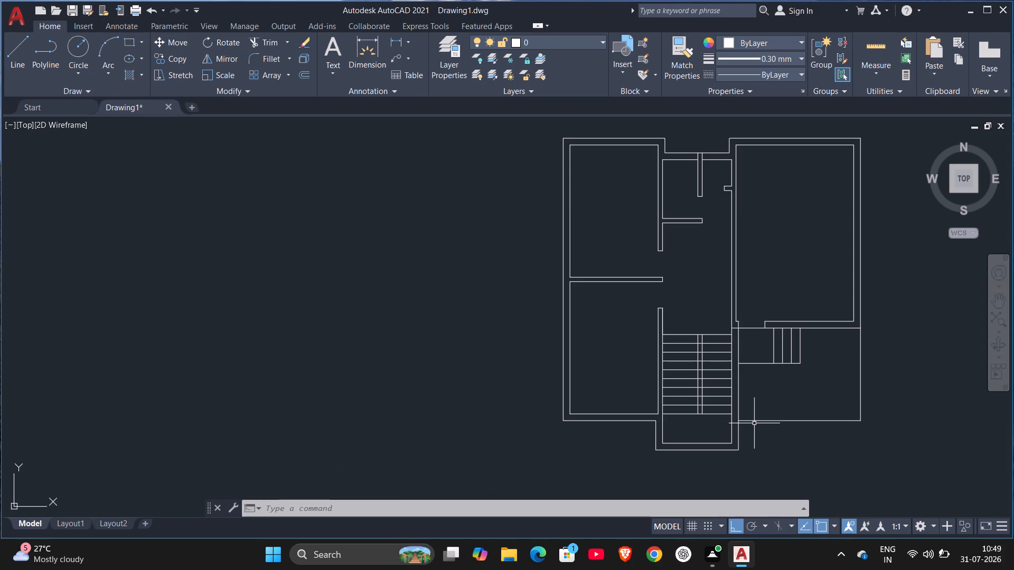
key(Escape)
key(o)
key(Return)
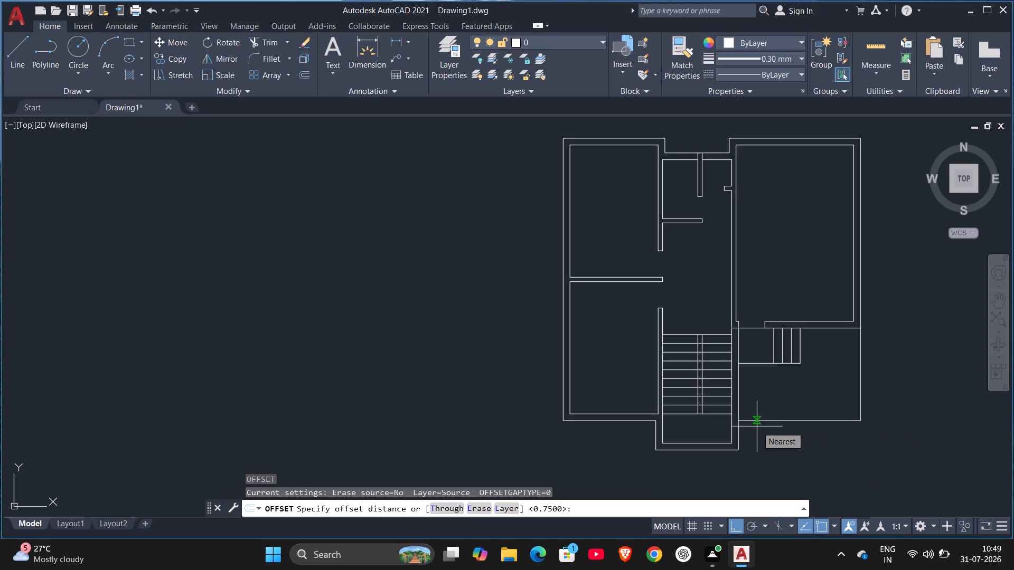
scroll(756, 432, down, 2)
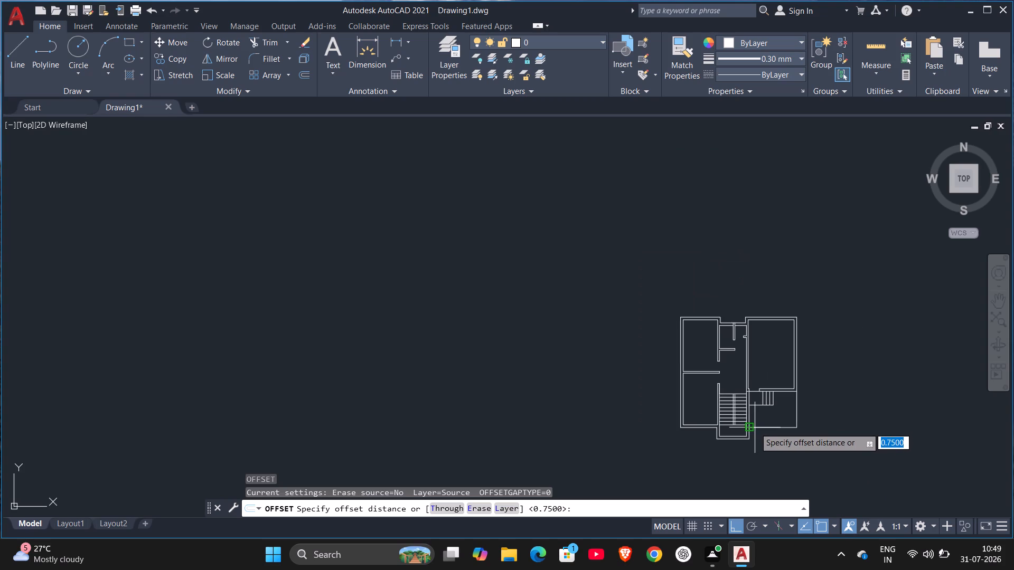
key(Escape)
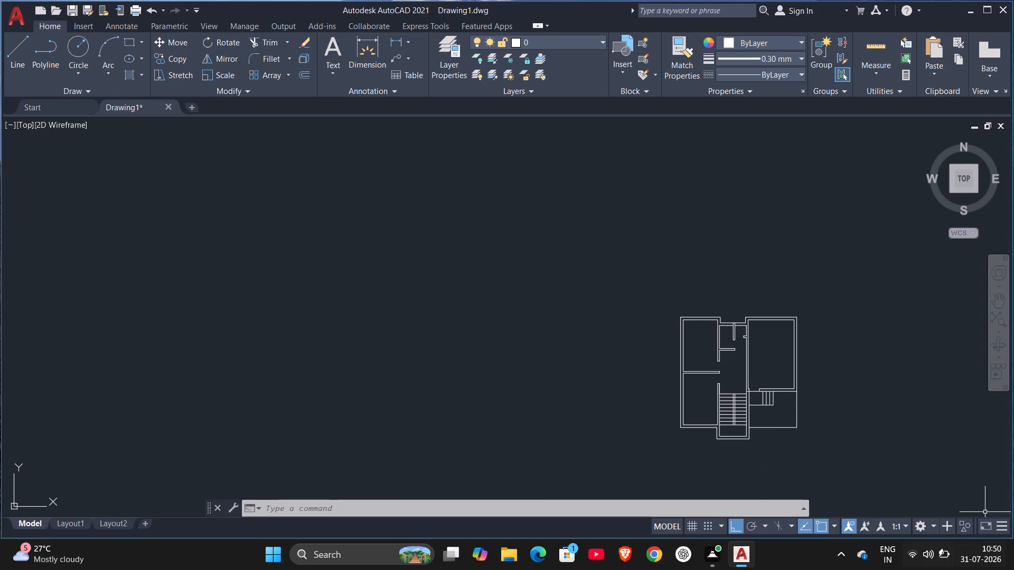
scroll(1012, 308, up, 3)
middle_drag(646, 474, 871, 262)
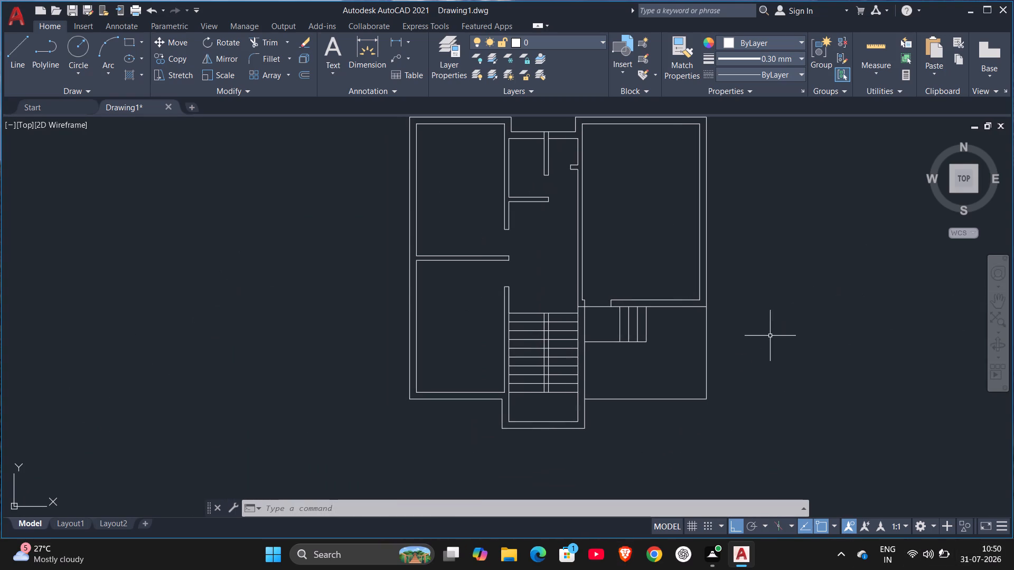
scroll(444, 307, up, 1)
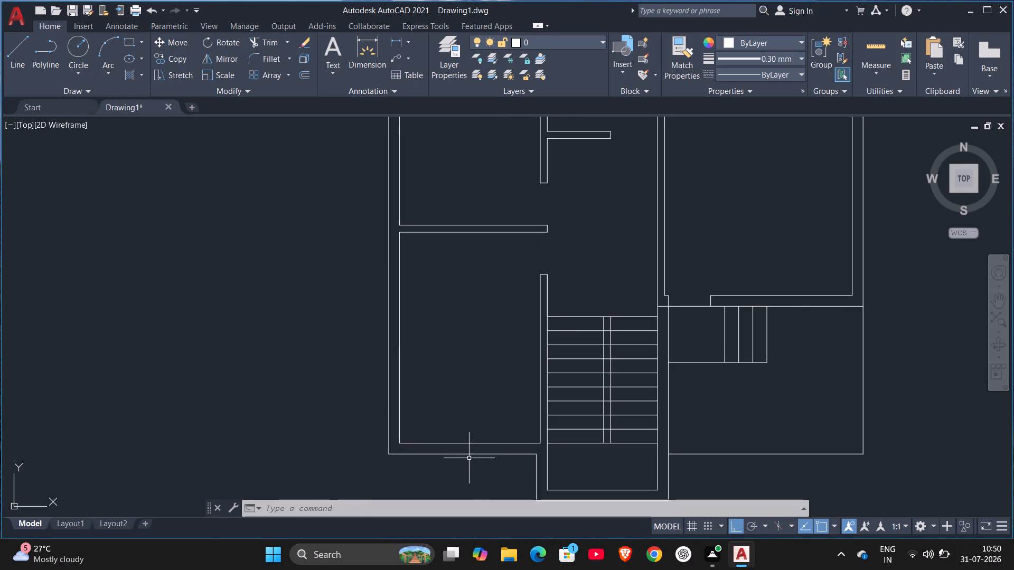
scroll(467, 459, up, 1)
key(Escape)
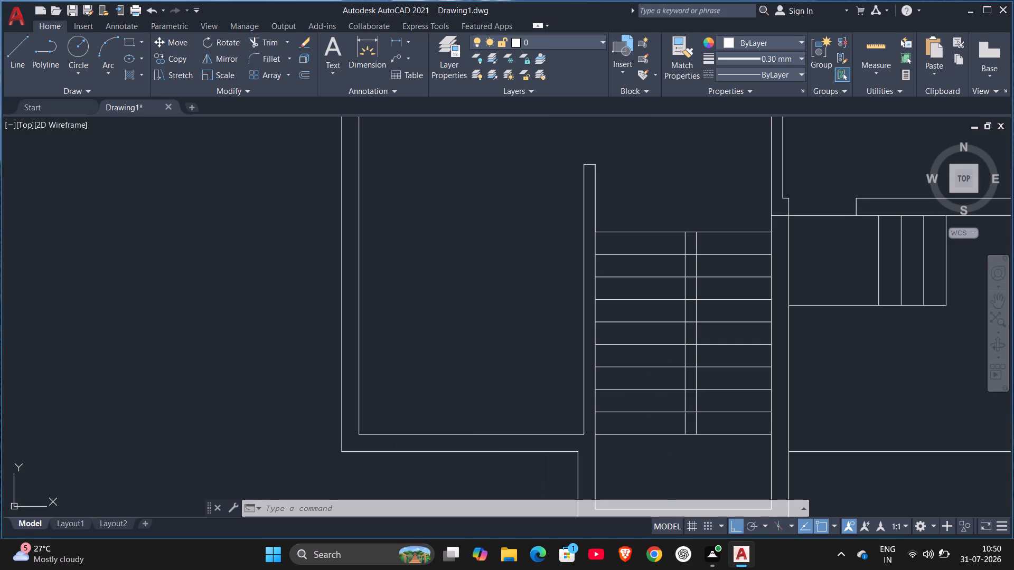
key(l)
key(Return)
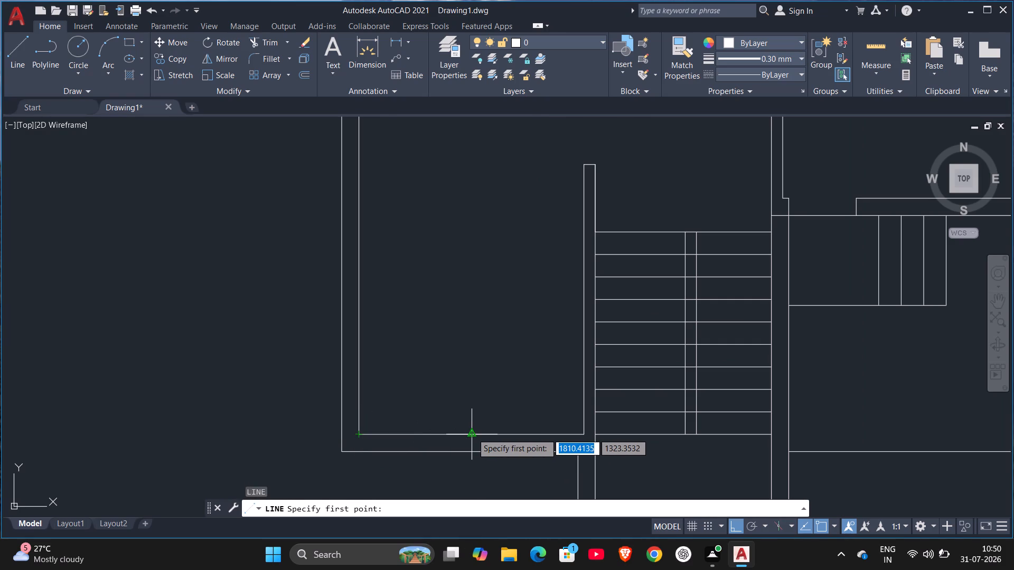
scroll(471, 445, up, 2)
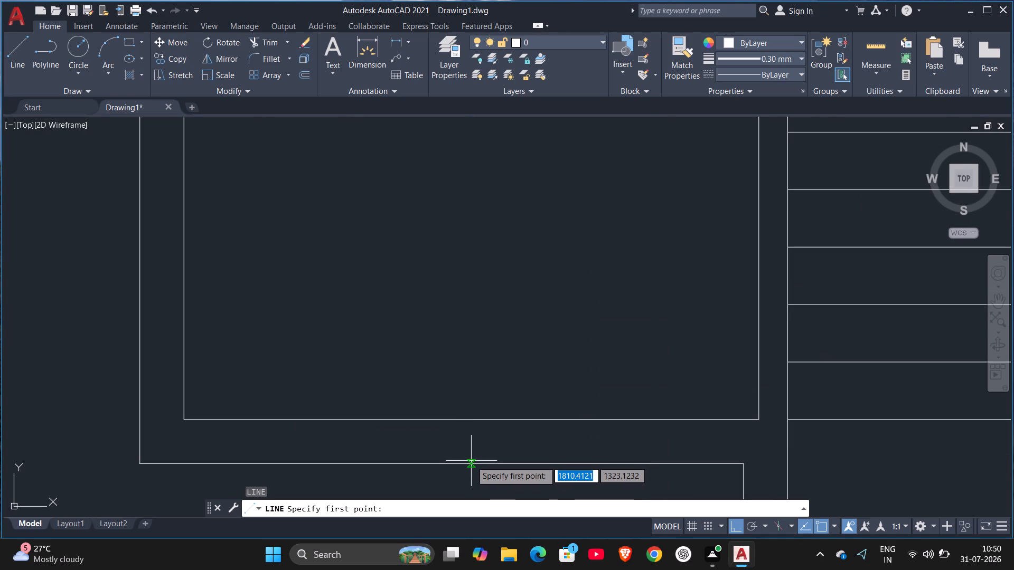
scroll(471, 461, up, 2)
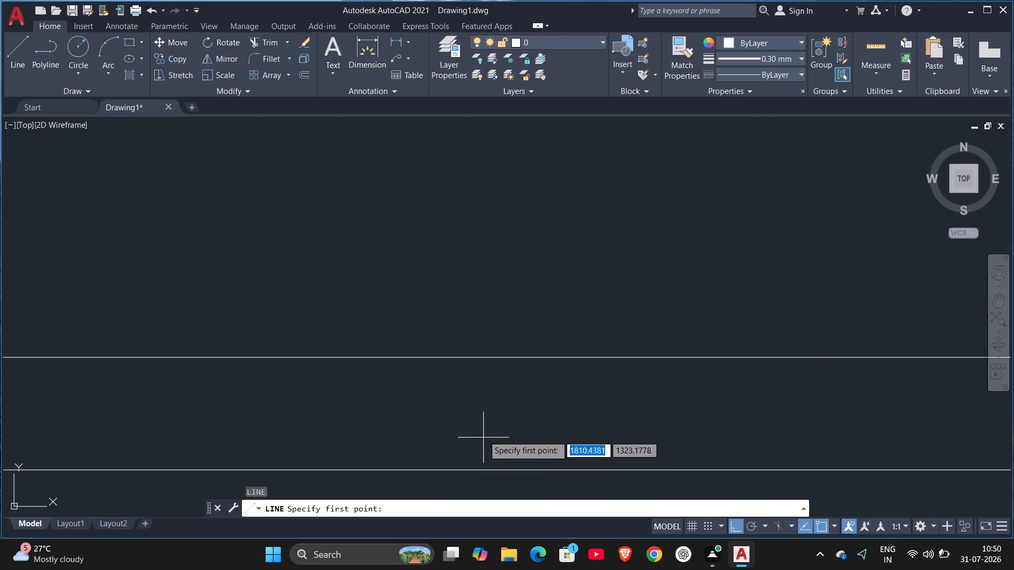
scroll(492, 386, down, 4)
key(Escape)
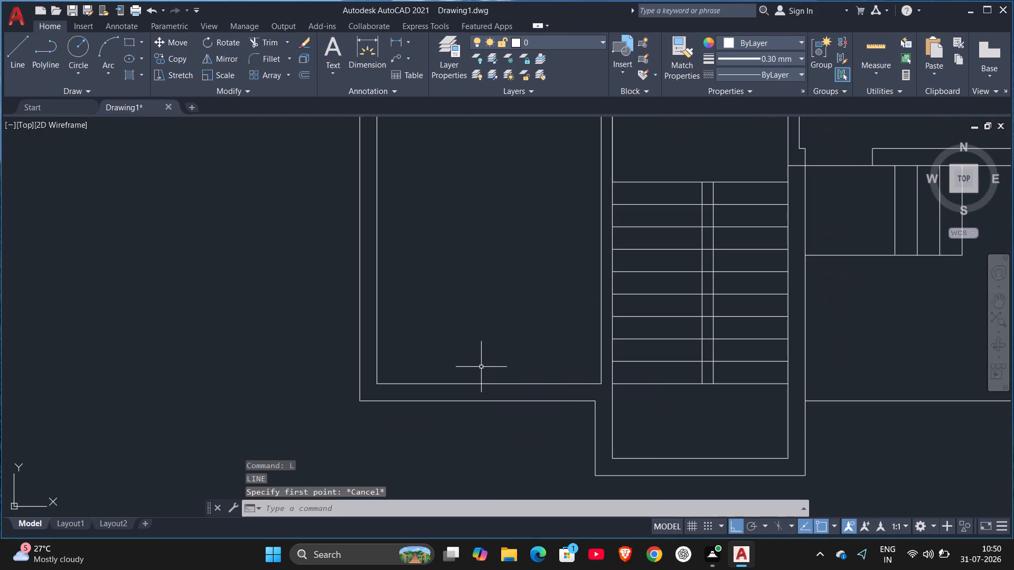
Draw a short vertical line across the lower west room's bottom wall, from the inner face's midpoint to the outer face.
key(l)
key(Return)
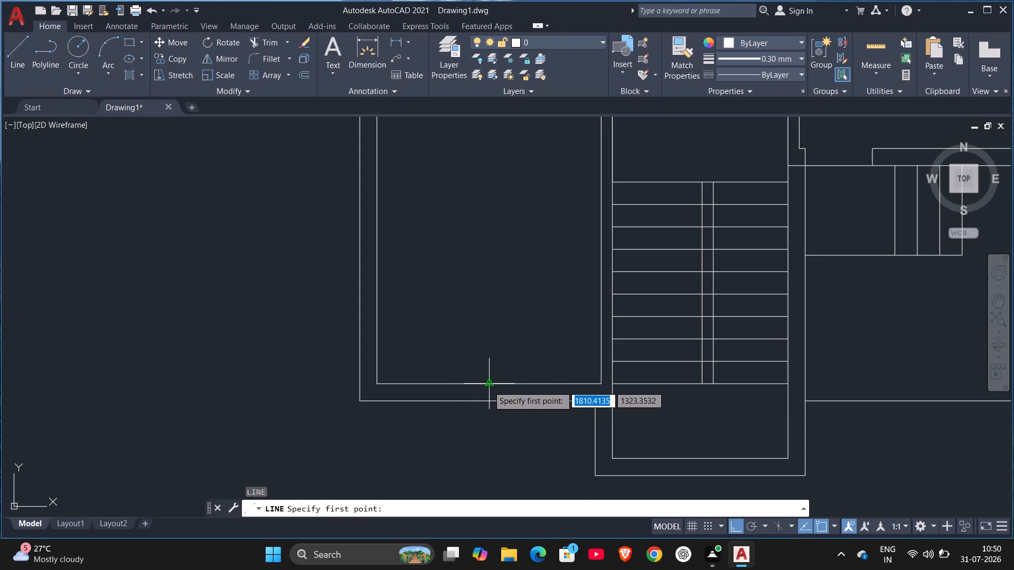
click(488, 386)
scroll(486, 406, up, 3)
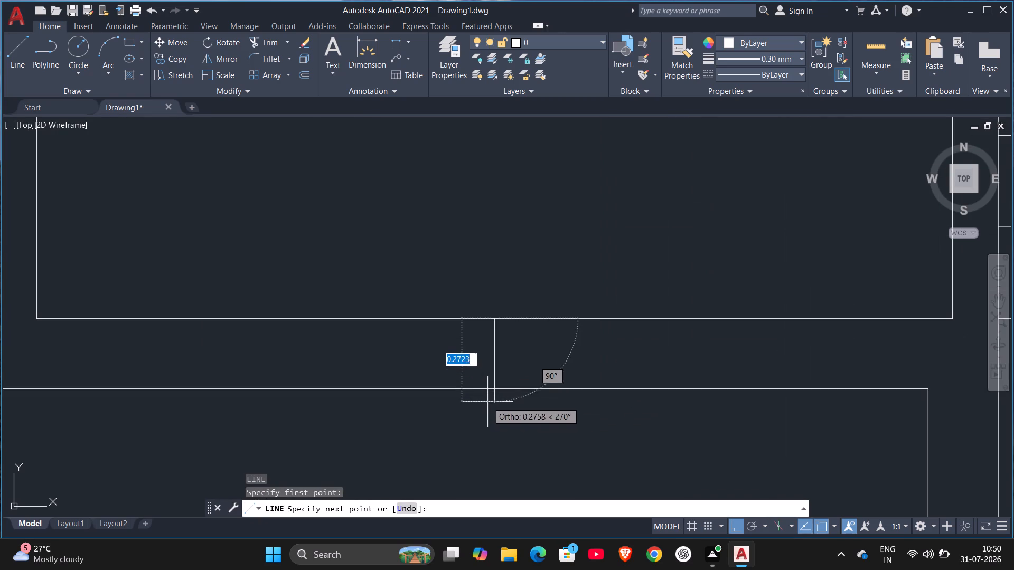
click(493, 386)
key(Escape)
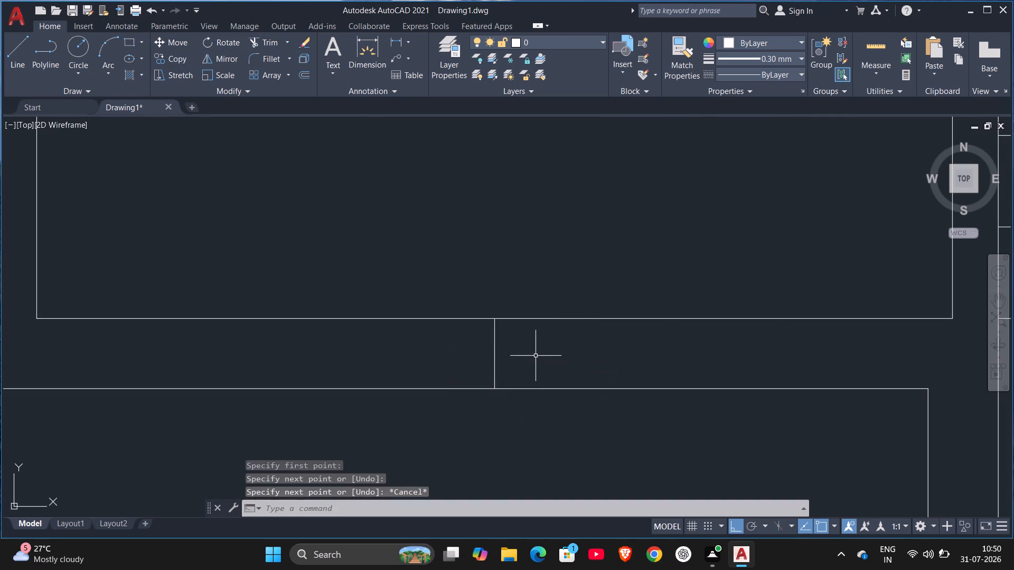
Set the current colour to yellow 248,215,49 and apply it to the short line across the lower west room's bottom wall.
scroll(520, 384, down, 2)
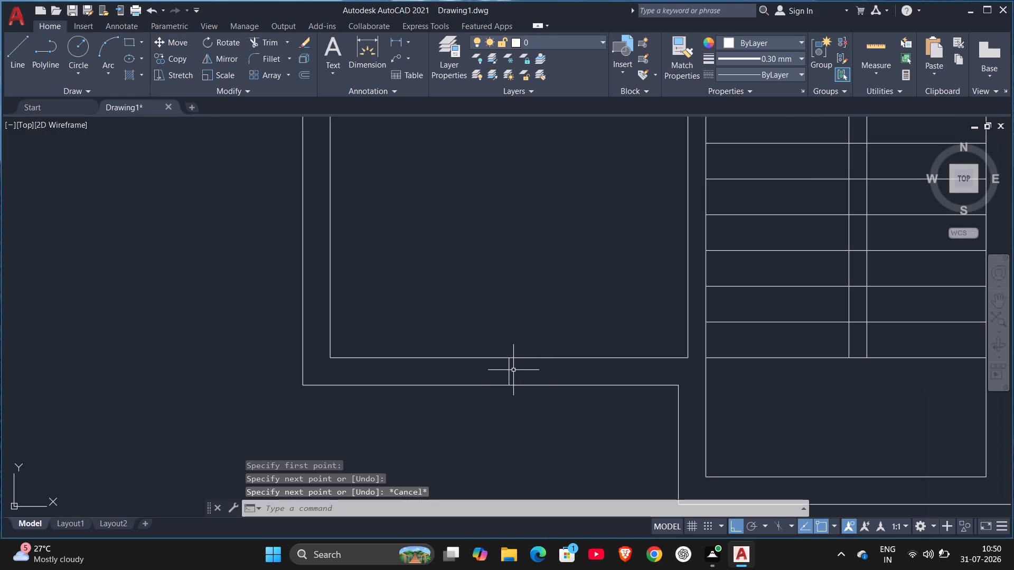
scroll(506, 335, down, 2)
scroll(748, 170, down, 1)
middle_drag(744, 172, 740, 183)
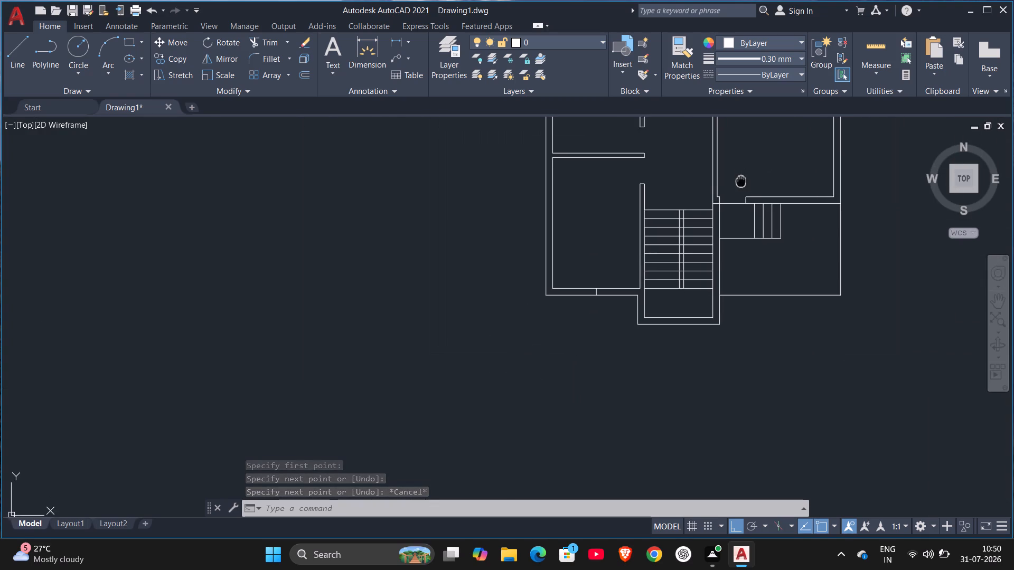
middle_drag(740, 183, 666, 270)
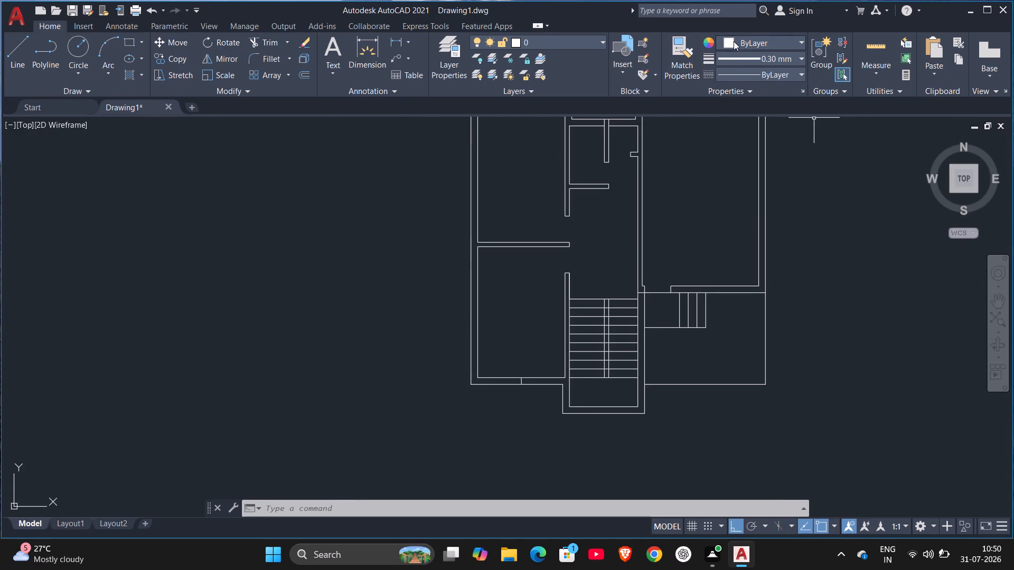
click(734, 41)
click(738, 93)
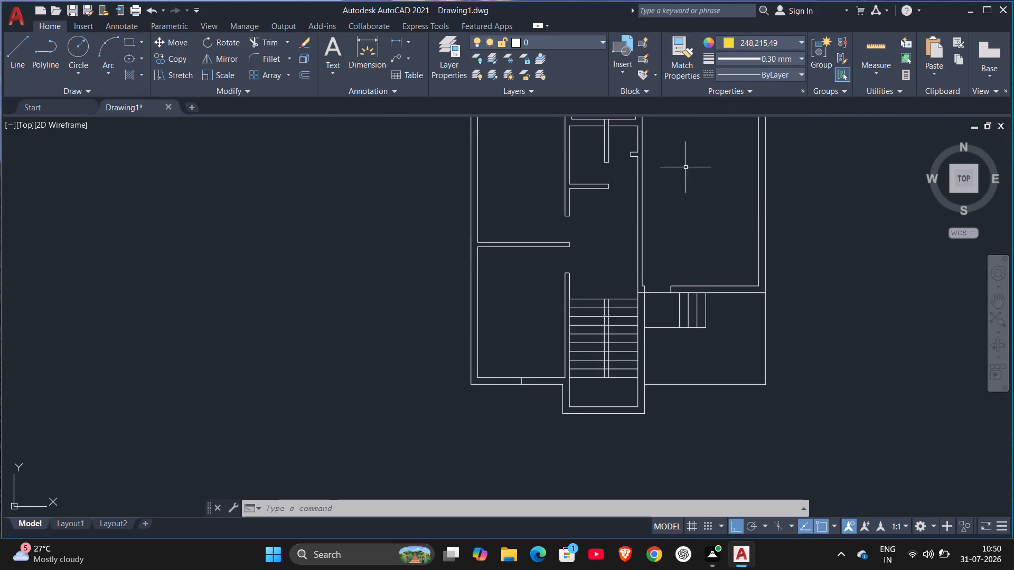
scroll(511, 374, up, 3)
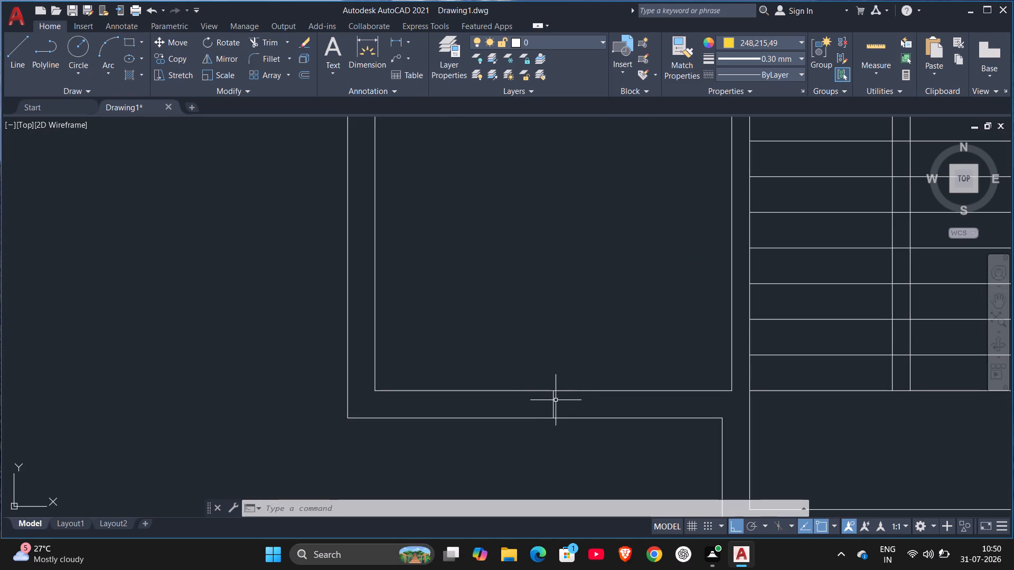
key(Escape)
click(554, 398)
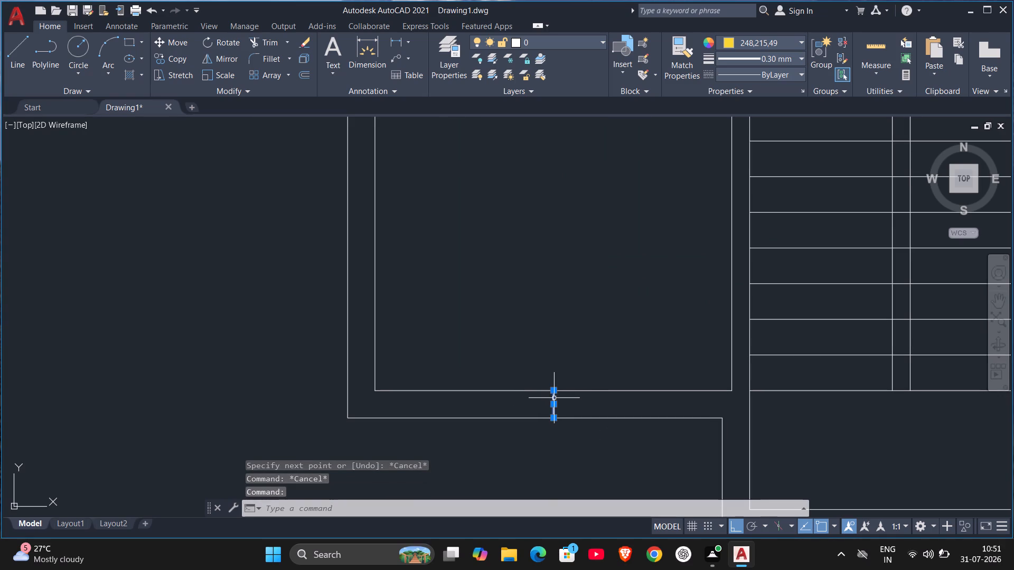
click(729, 43)
click(739, 93)
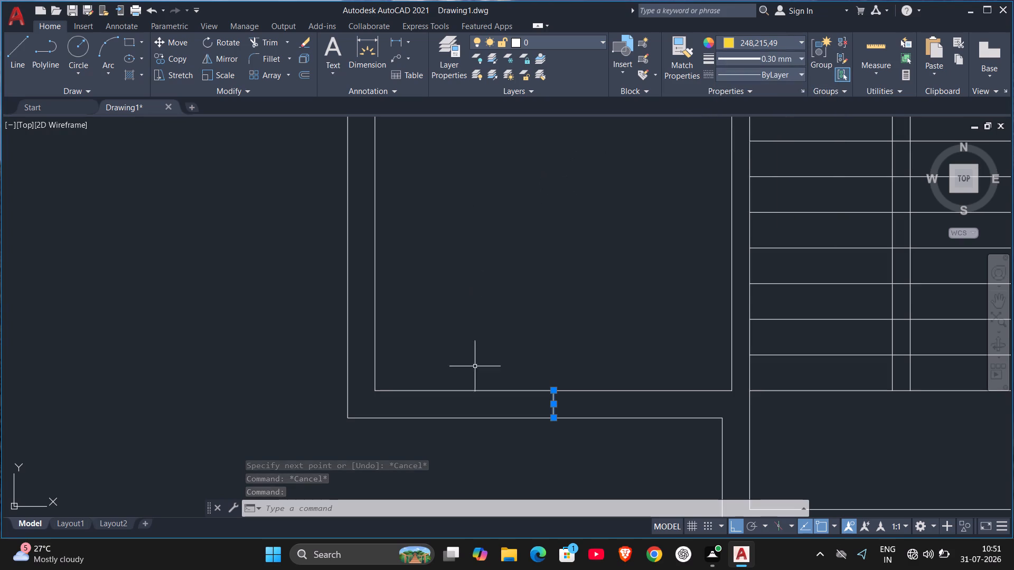
key(Escape)
Offset the yellow line by 0.6 to both its east and west sides within the bottom wall.
scroll(576, 412, up, 2)
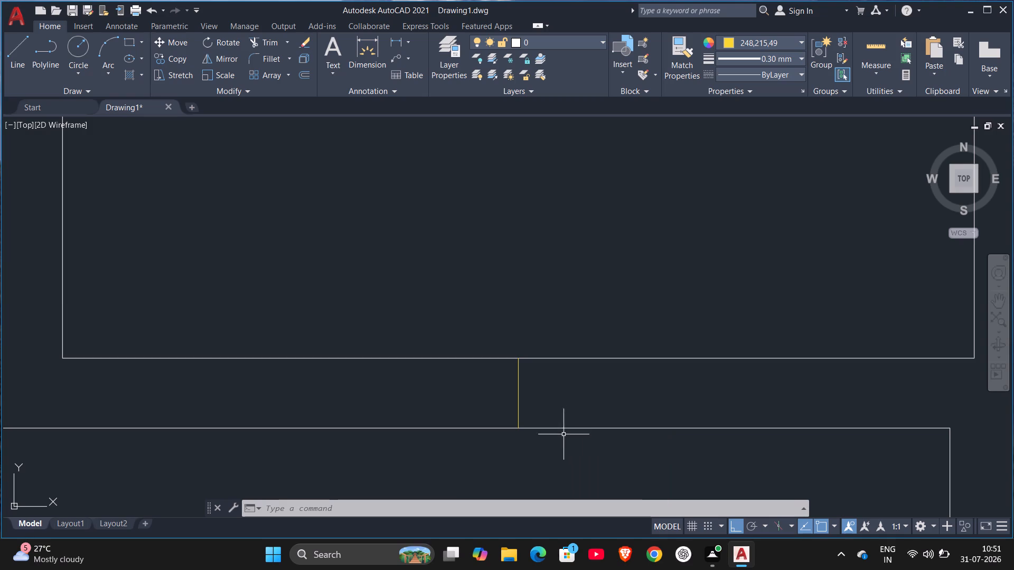
key(Escape)
key(o)
key(Return)
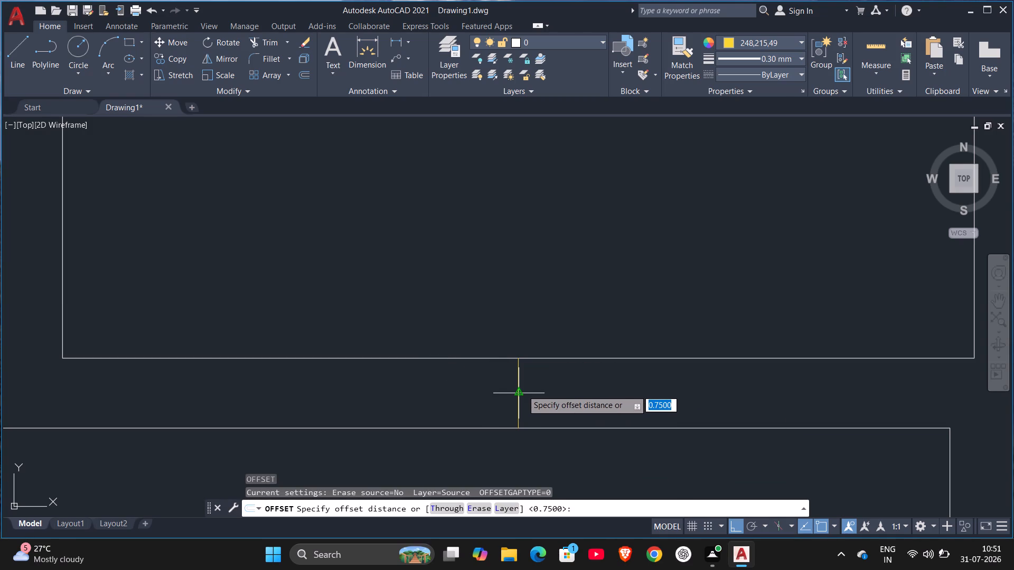
text(.6)
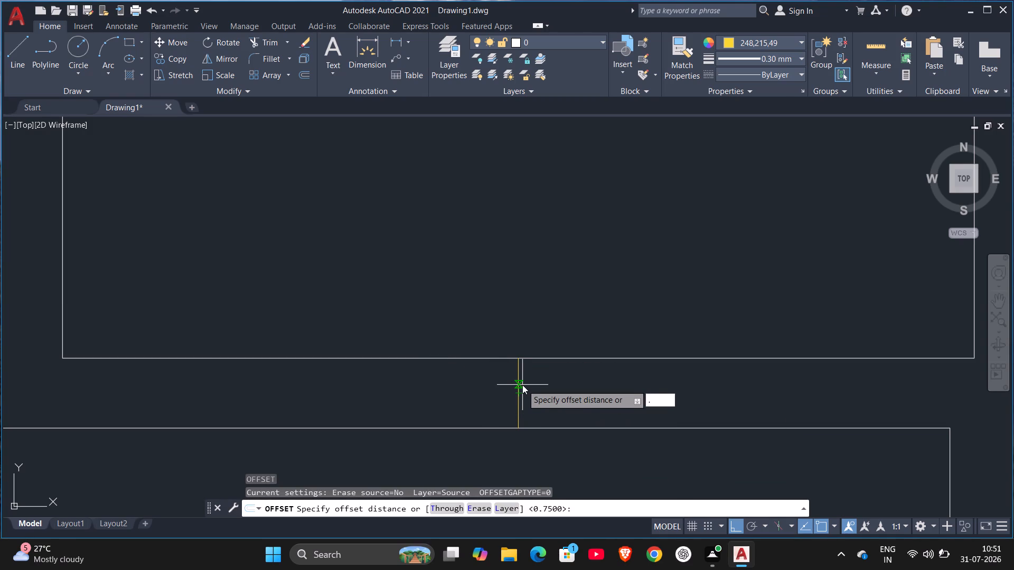
key(Return)
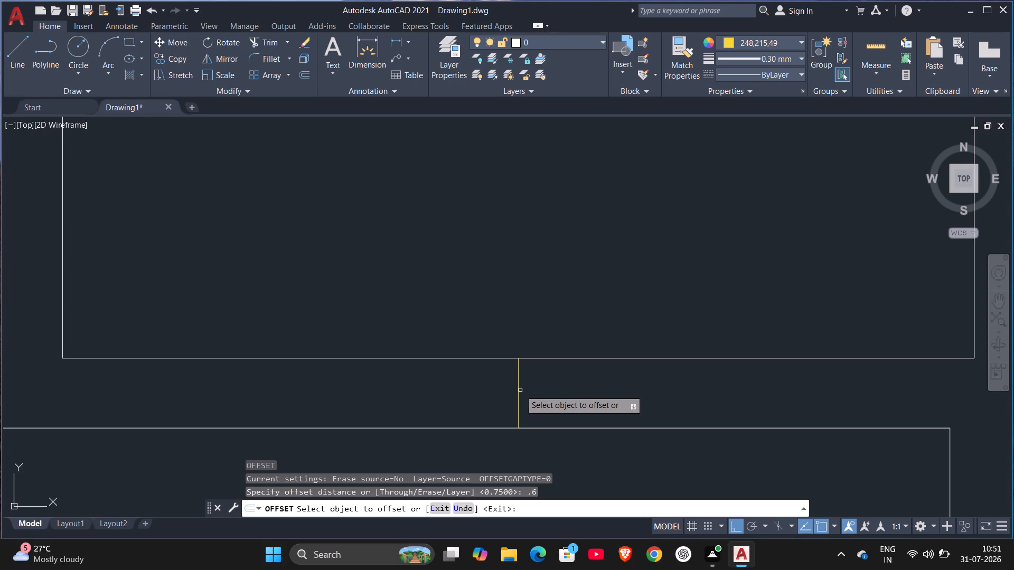
click(519, 392)
click(654, 394)
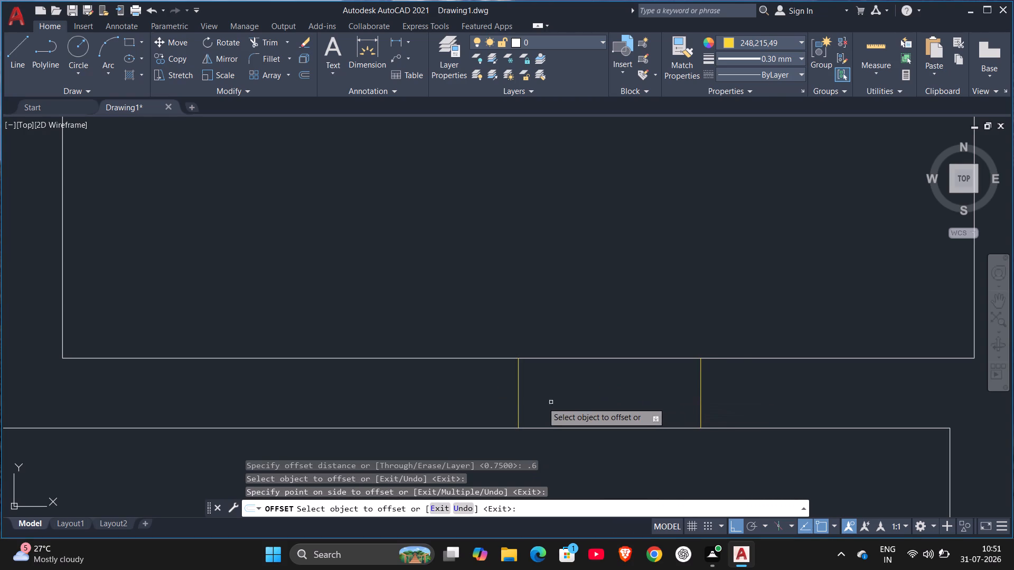
click(520, 405)
click(431, 401)
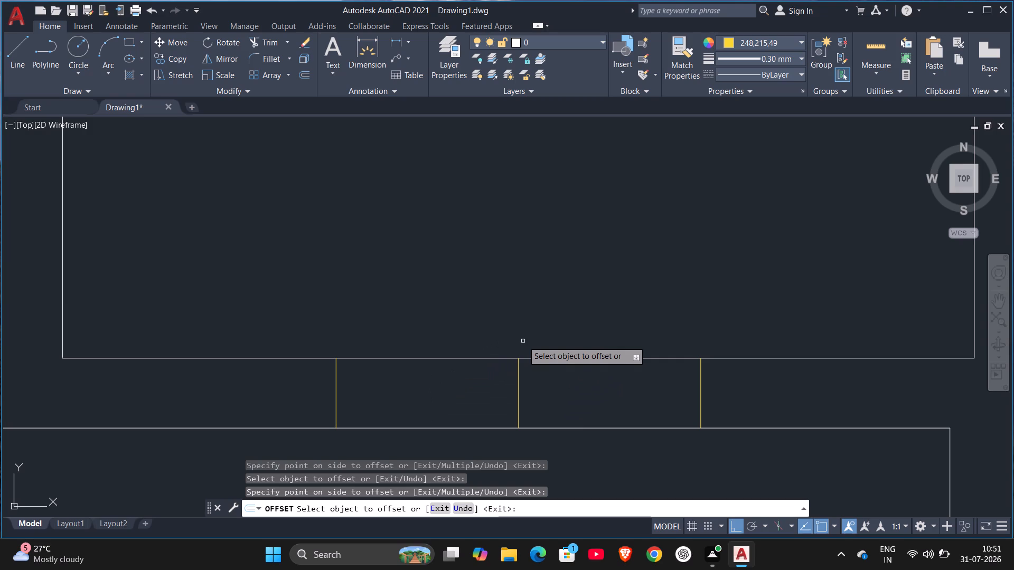
key(Escape)
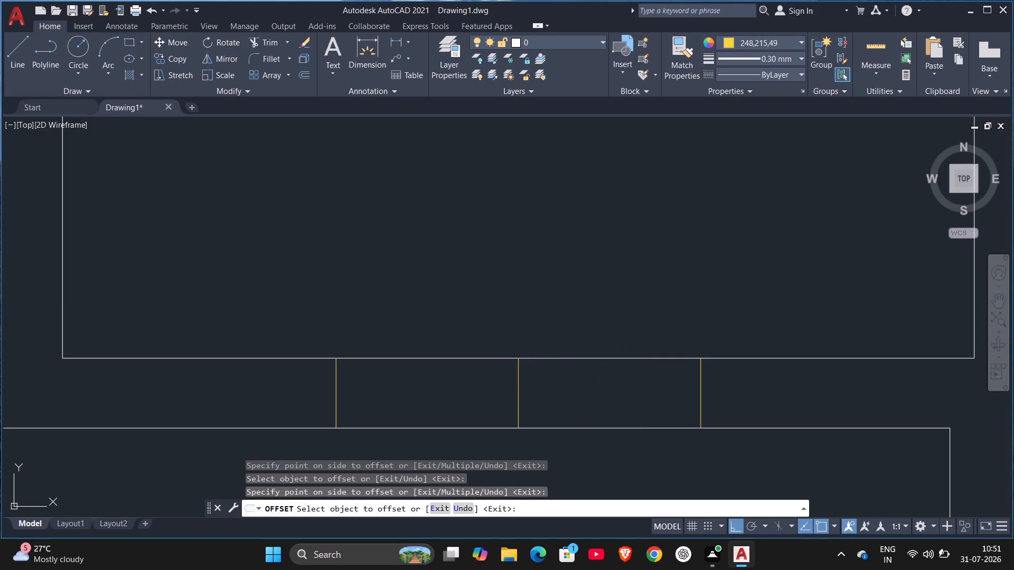
key(Escape)
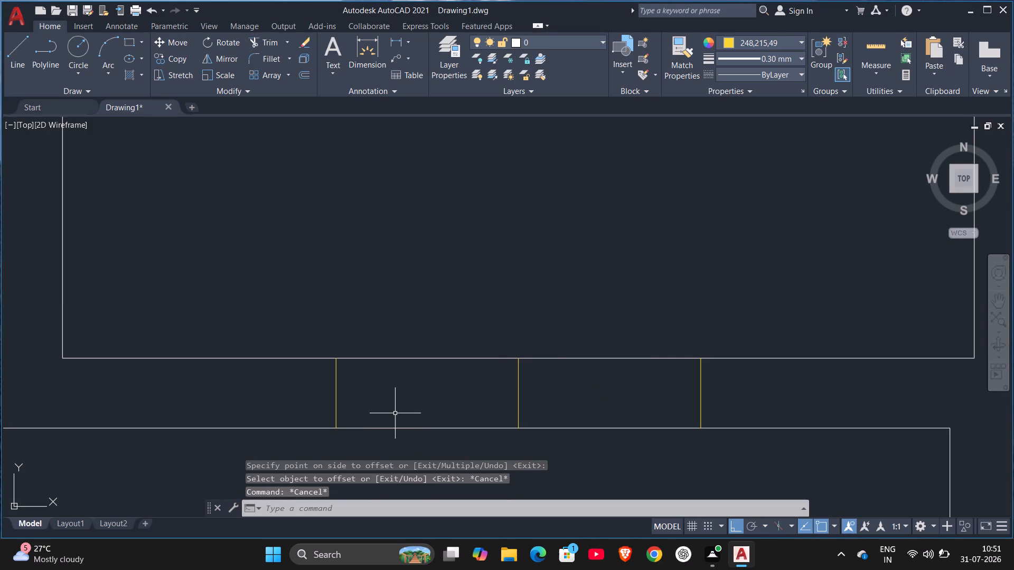
Draw a horizontal line joining the midpoints of the two outer yellow window lines.
key(l)
key(Return)
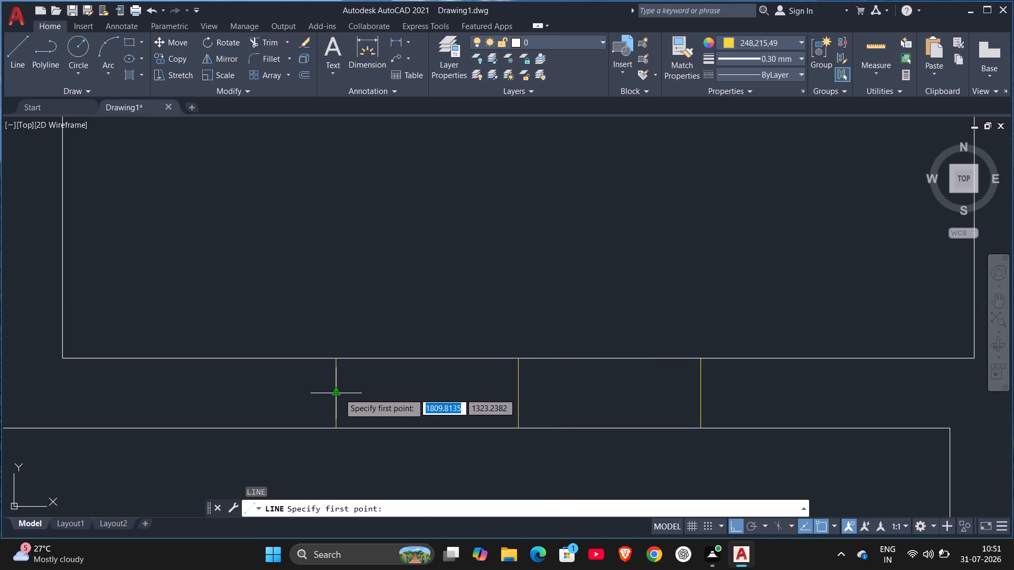
click(339, 393)
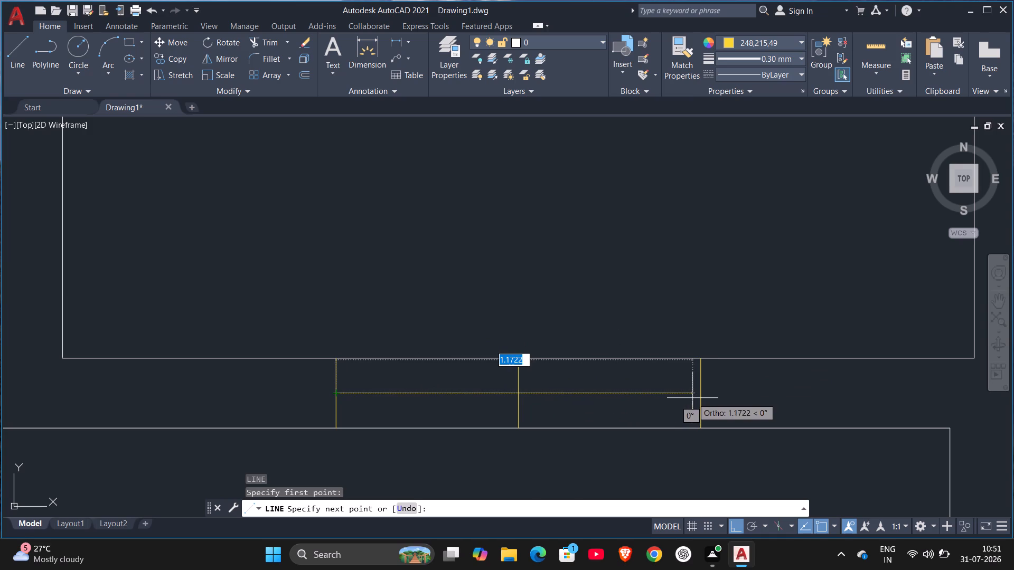
click(699, 394)
key(Escape)
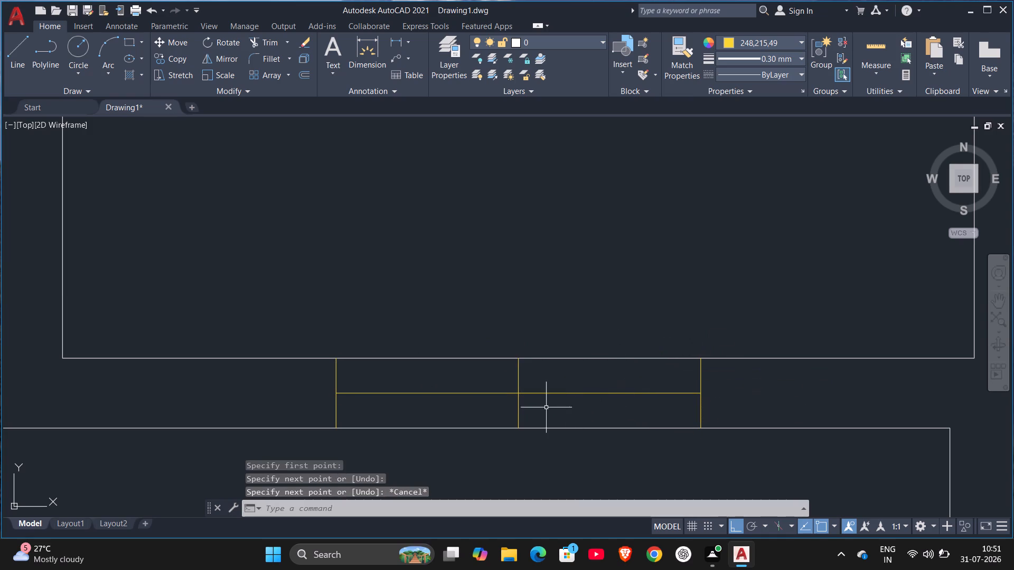
key(Escape)
Offset the window's horizontal centre line by 0.03 both above and below.
key(o)
key(Return)
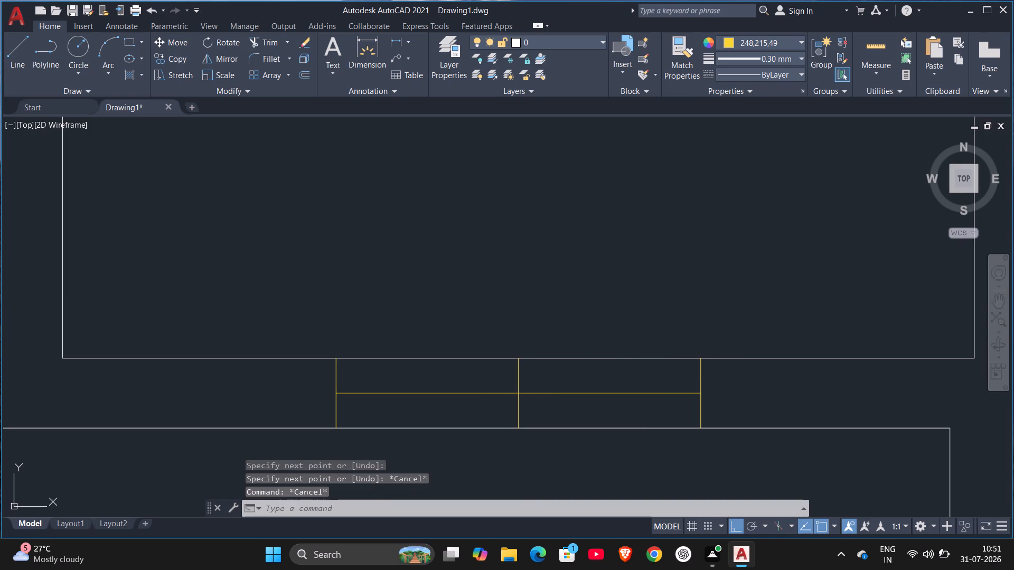
key(period)
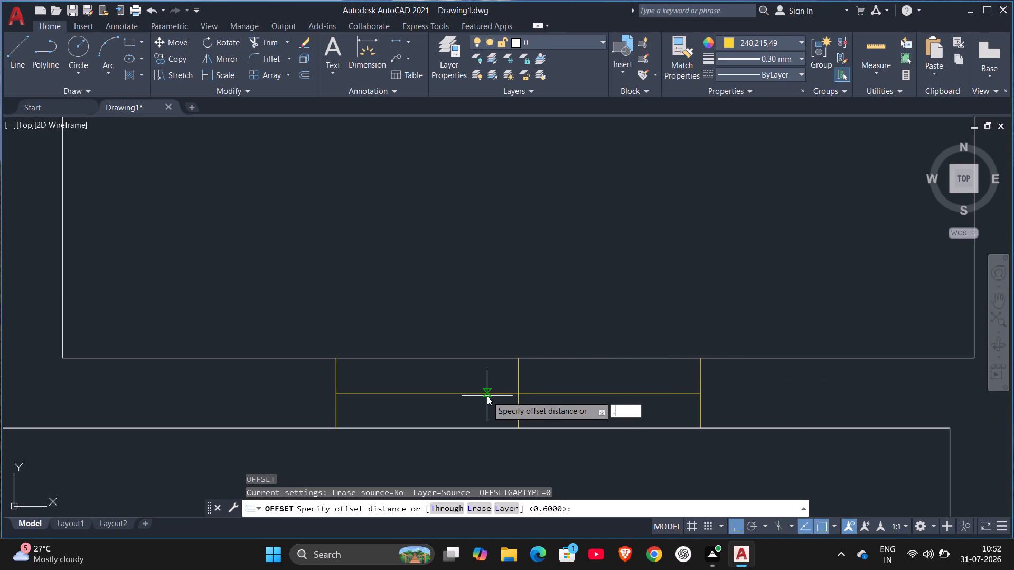
key(BackSpace)
text(0.0)
key(3)
key(Return)
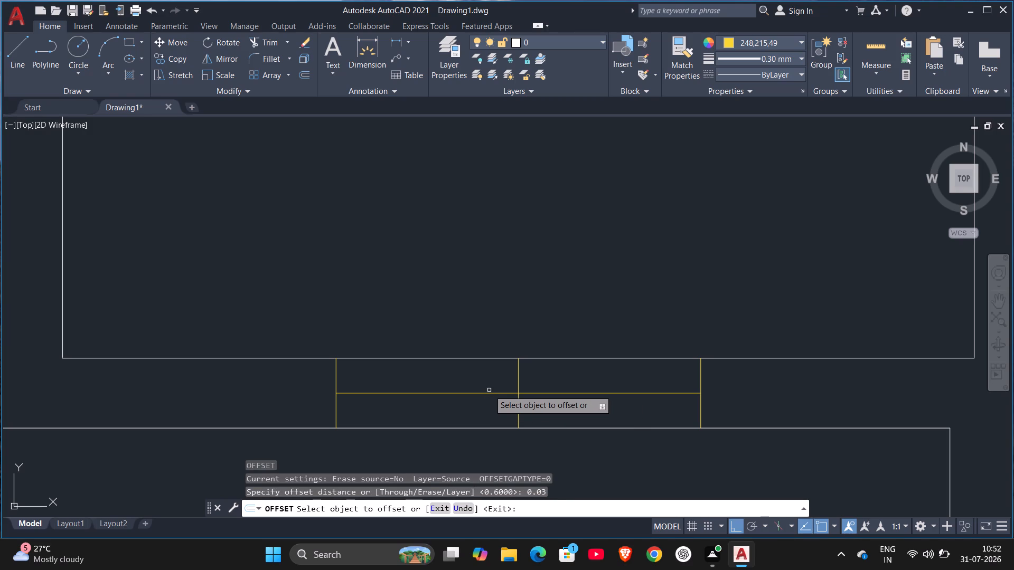
click(489, 392)
click(489, 383)
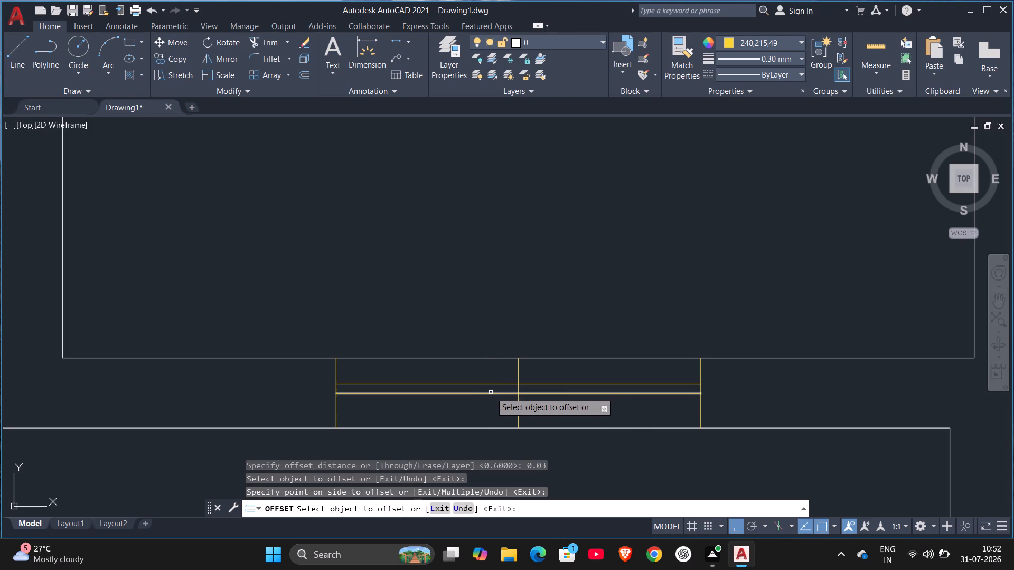
click(491, 393)
click(494, 403)
key(Escape)
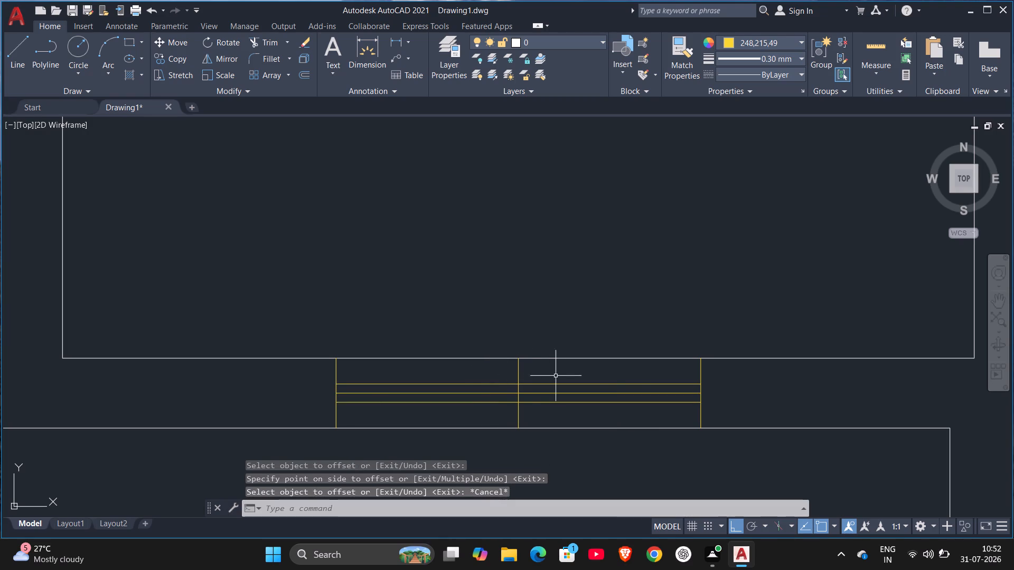
key(Escape)
Trim the east half of the window's upper horizontal line and the west half of its lower one to form sliding panes.
text(TR)
key(Return)
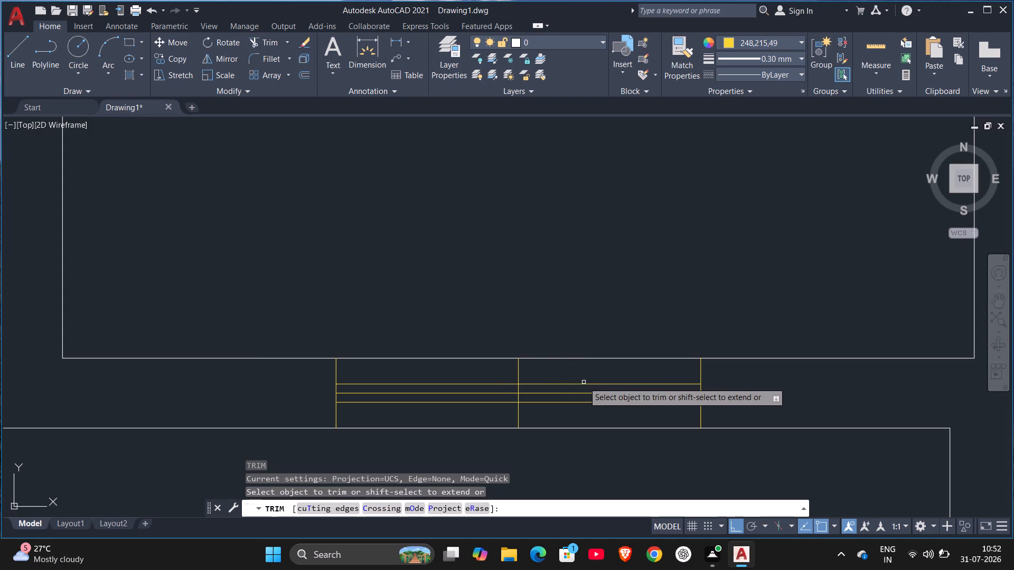
click(584, 385)
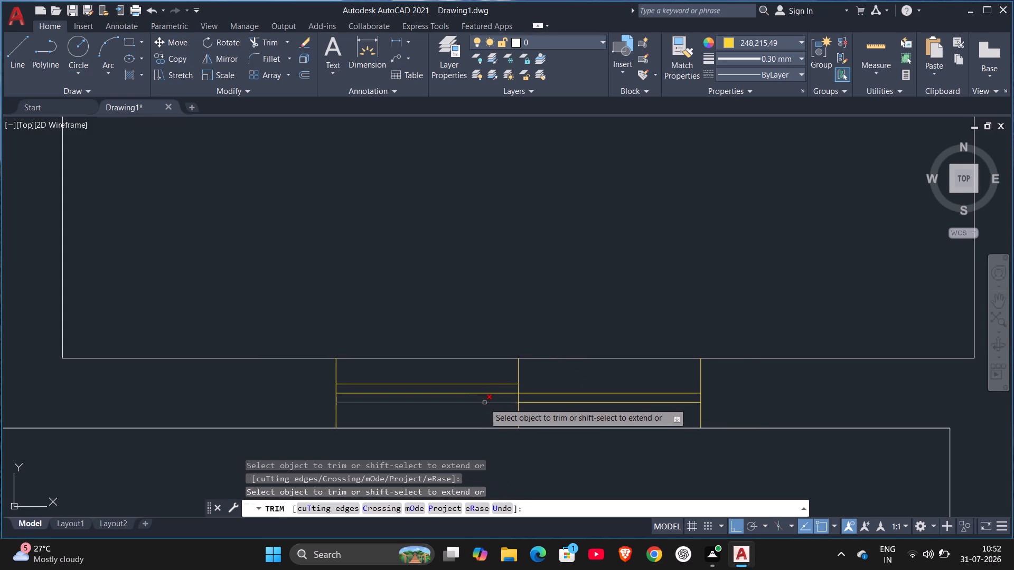
click(484, 403)
scroll(578, 311, down, 2)
middle_drag(581, 331, 548, 309)
scroll(545, 306, up, 3)
scroll(548, 351, down, 3)
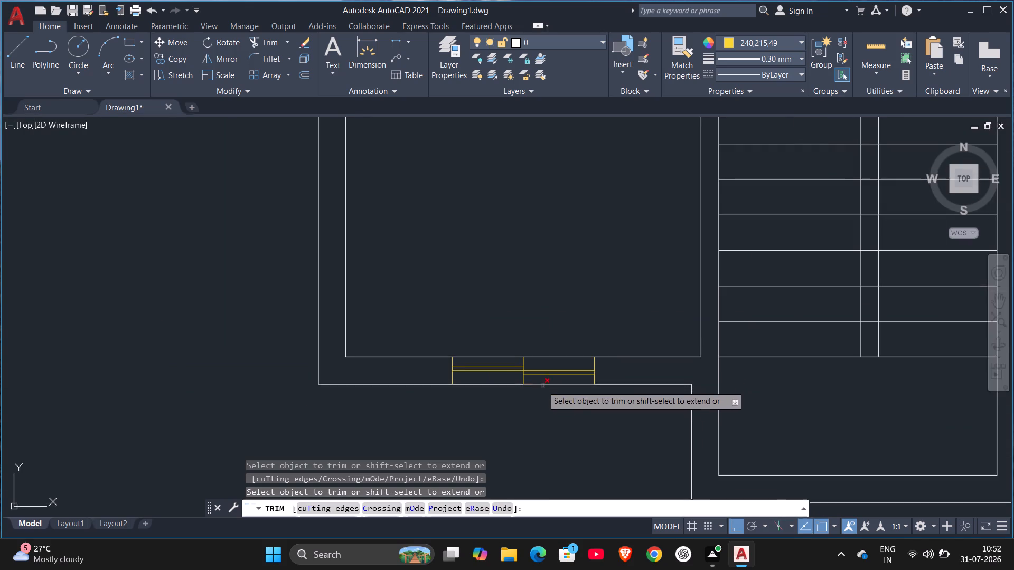
middle_drag(539, 402, 523, 393)
scroll(522, 387, up, 2)
key(Escape)
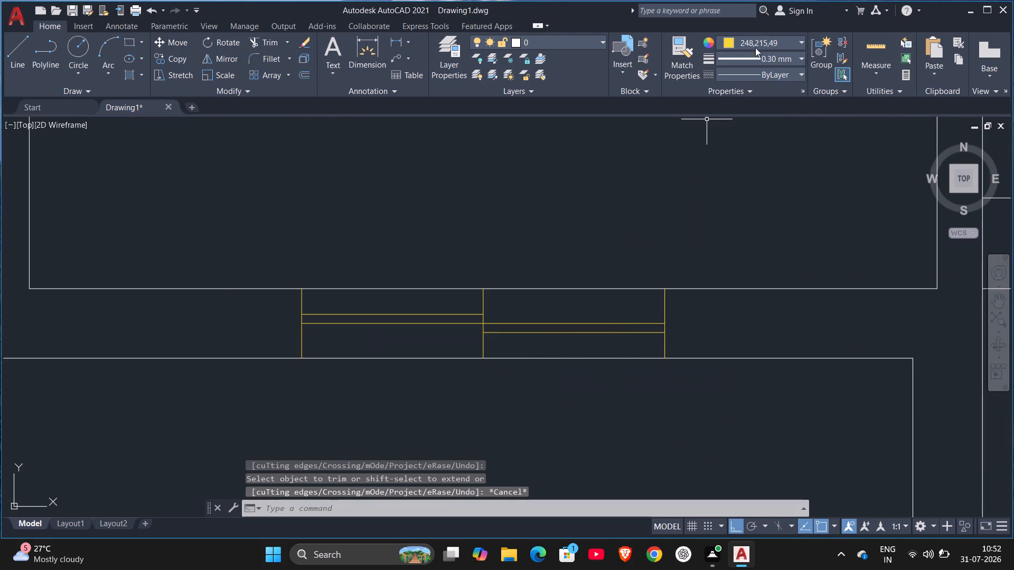
With colour 242,103,34, start an outline at the window's southeast corner, drawing its first line 0.15 east along the wall's outer face.
click(726, 39)
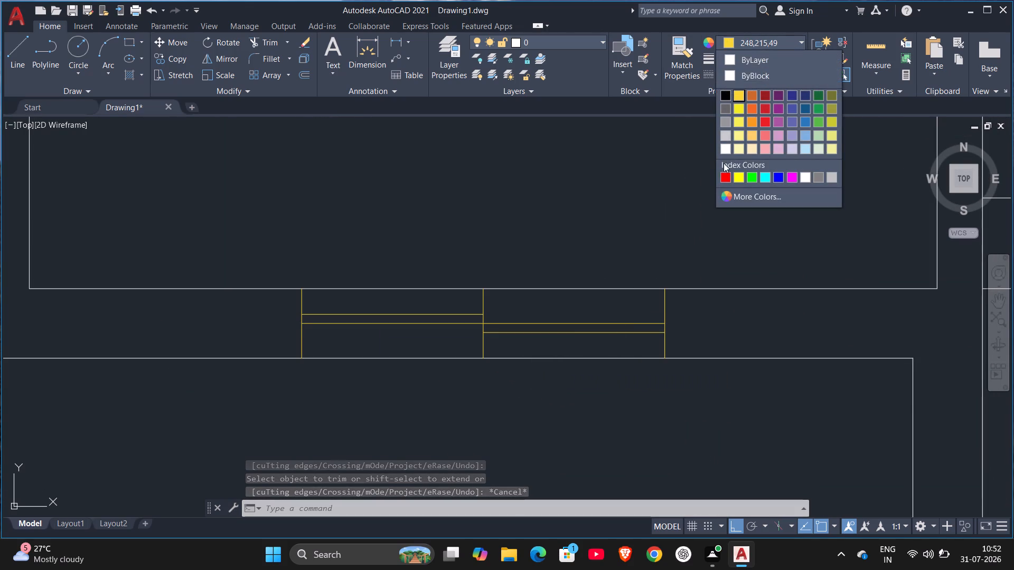
click(752, 107)
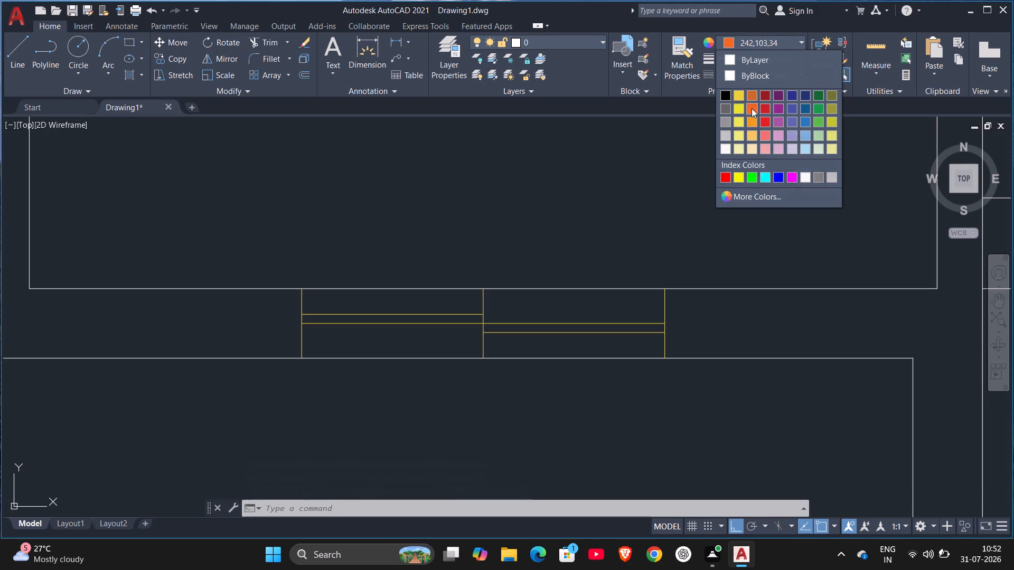
key(l)
key(Return)
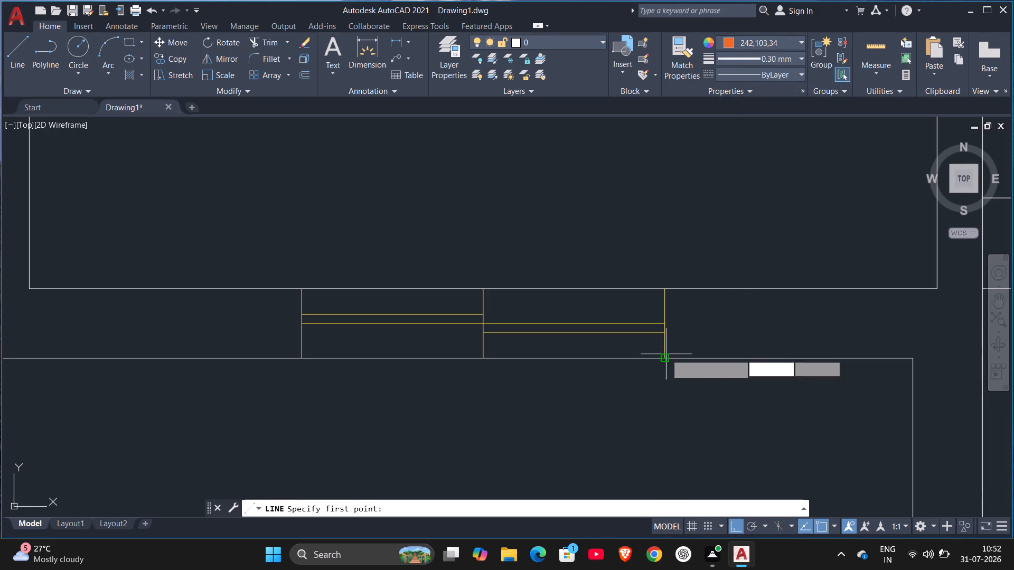
click(668, 359)
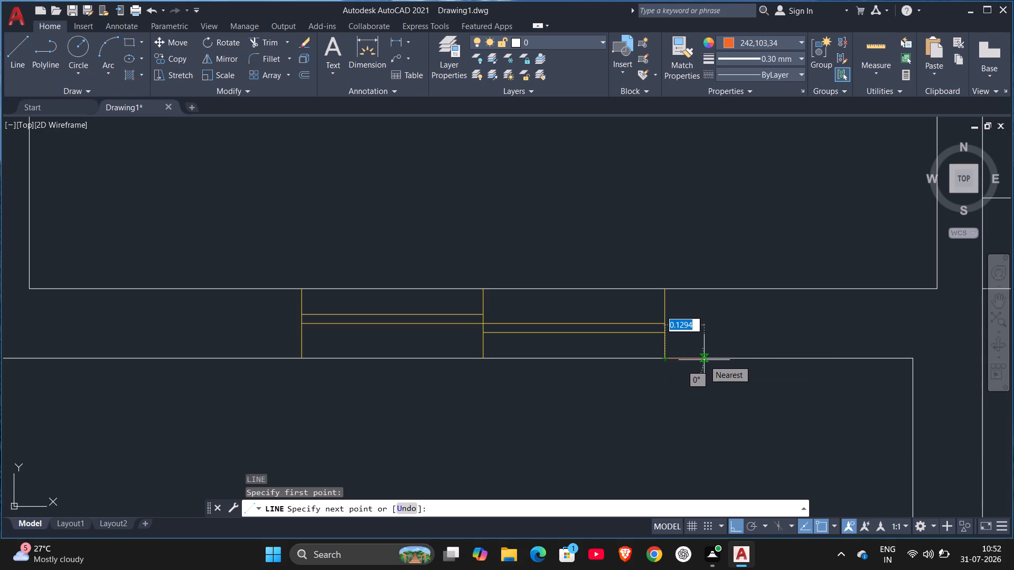
text(.15)
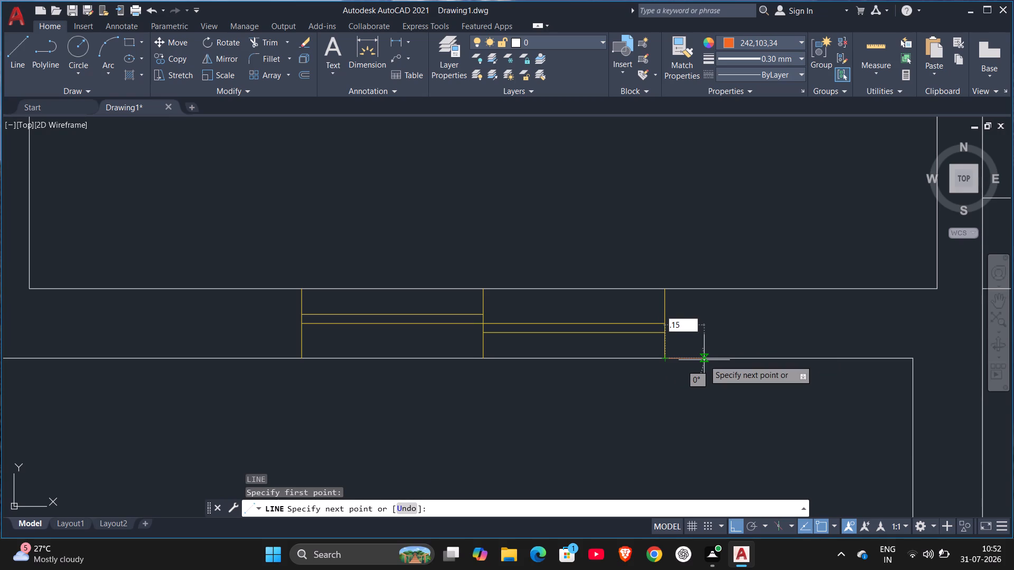
key(backslash)
key(BackSpace)
key(Return)
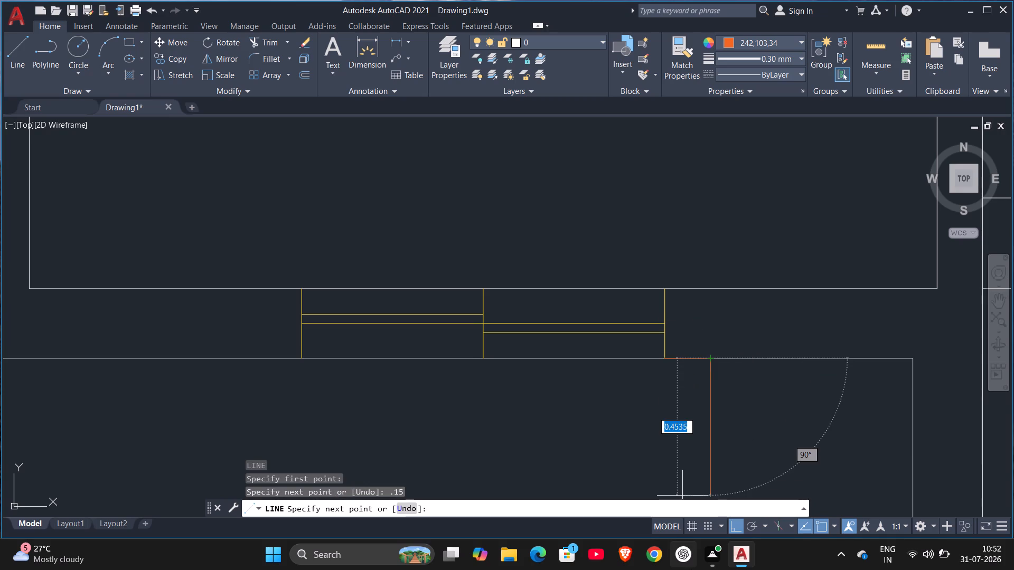
scroll(615, 416, down, 2)
middle_drag(627, 444, 621, 429)
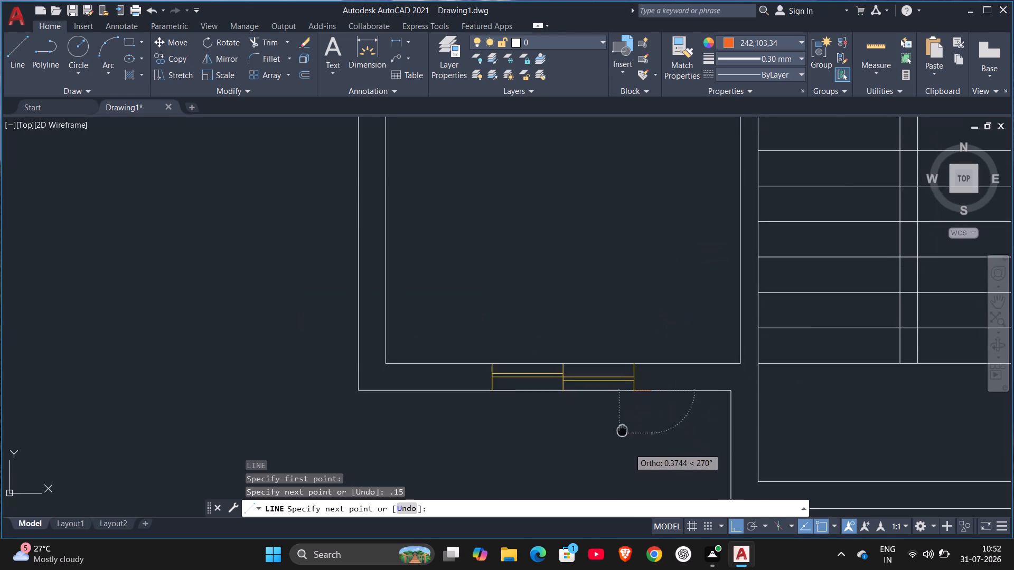
middle_drag(621, 429, 604, 377)
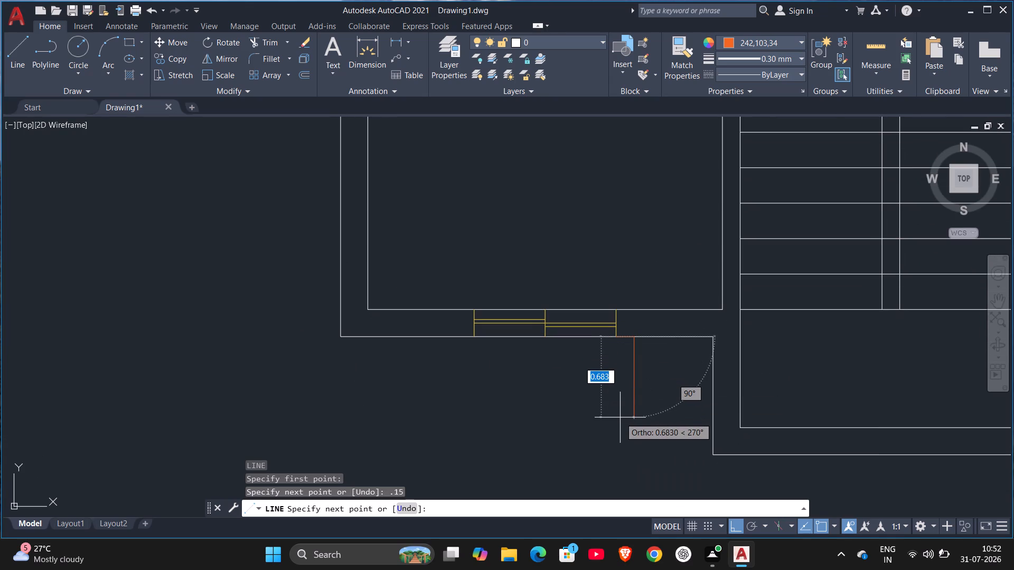
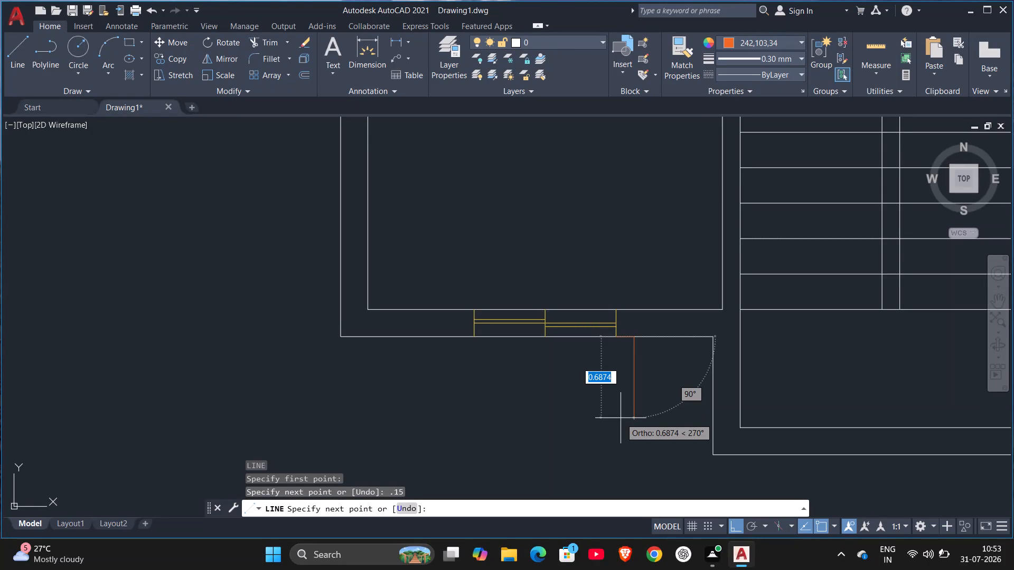
Continue the orange window outline 0.45 south and 1.5 west, then close it up to the wall and the window's southwest corner.
key(period)
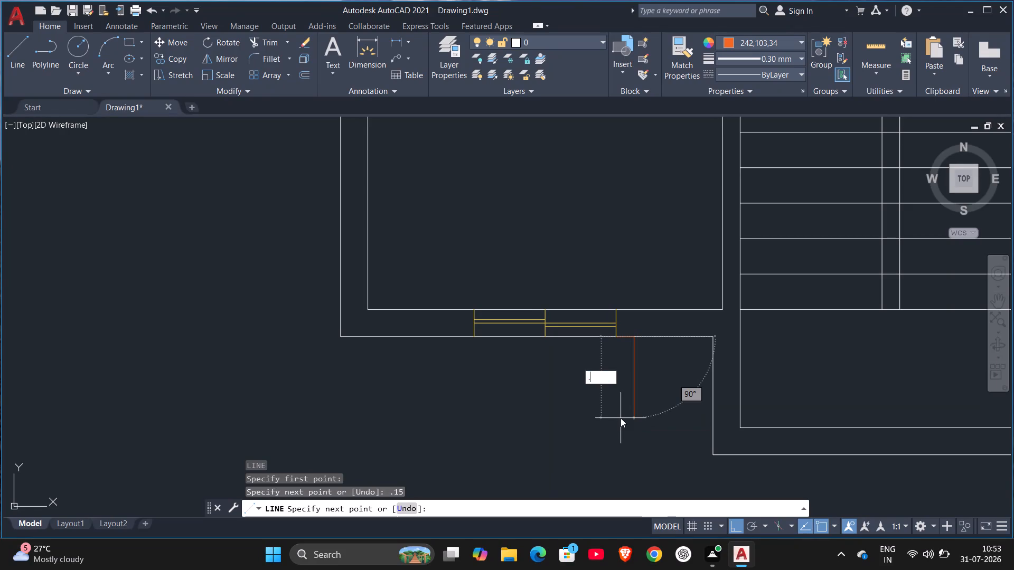
text(45)
key(Return)
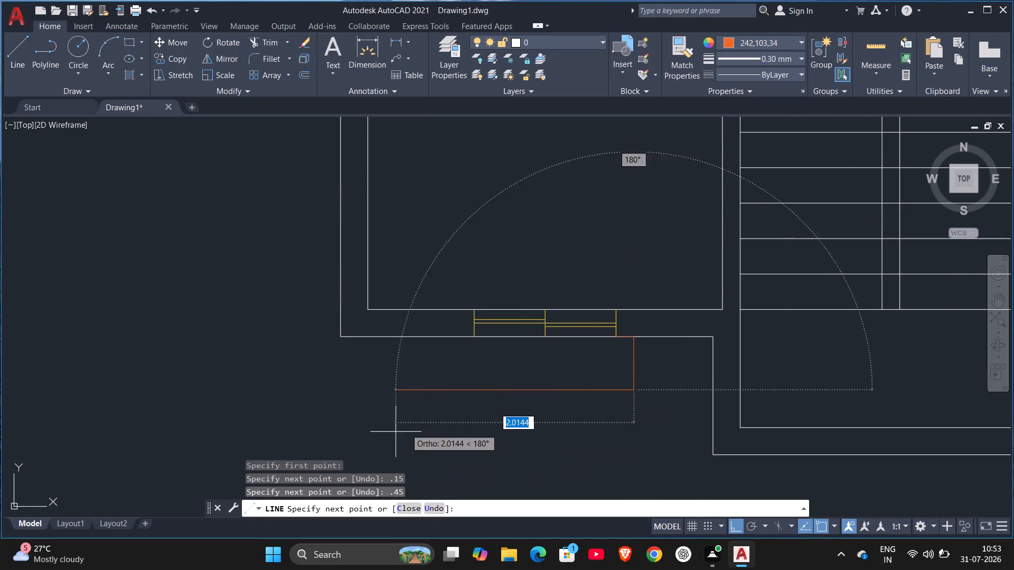
key(1)
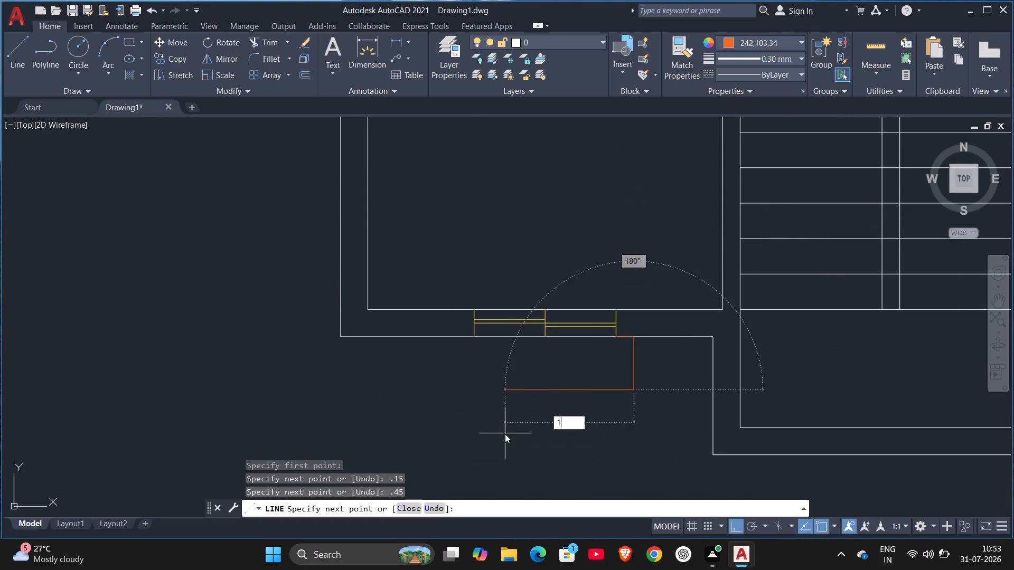
text(.5)
key(Return)
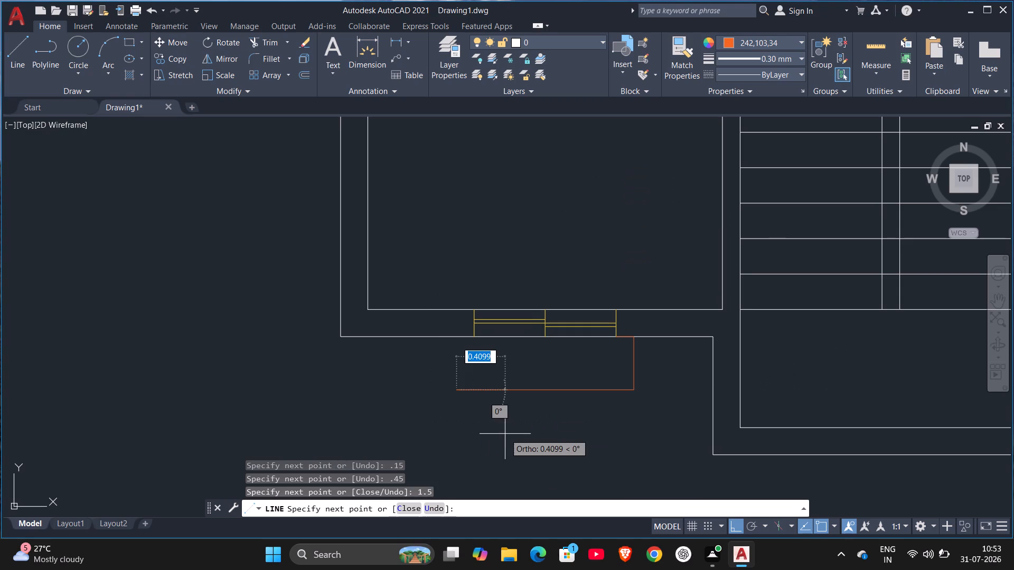
click(455, 335)
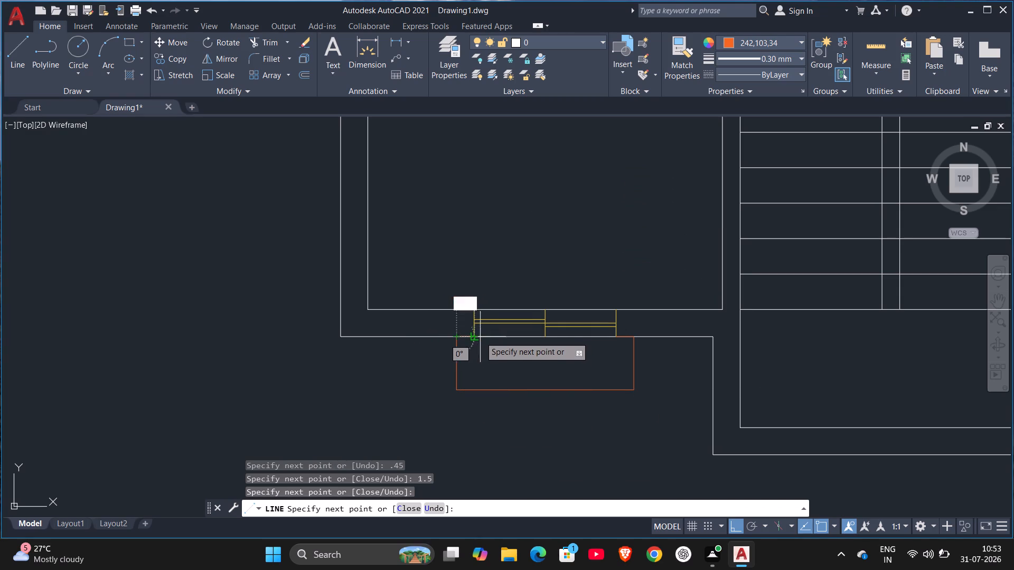
click(476, 335)
key(Escape)
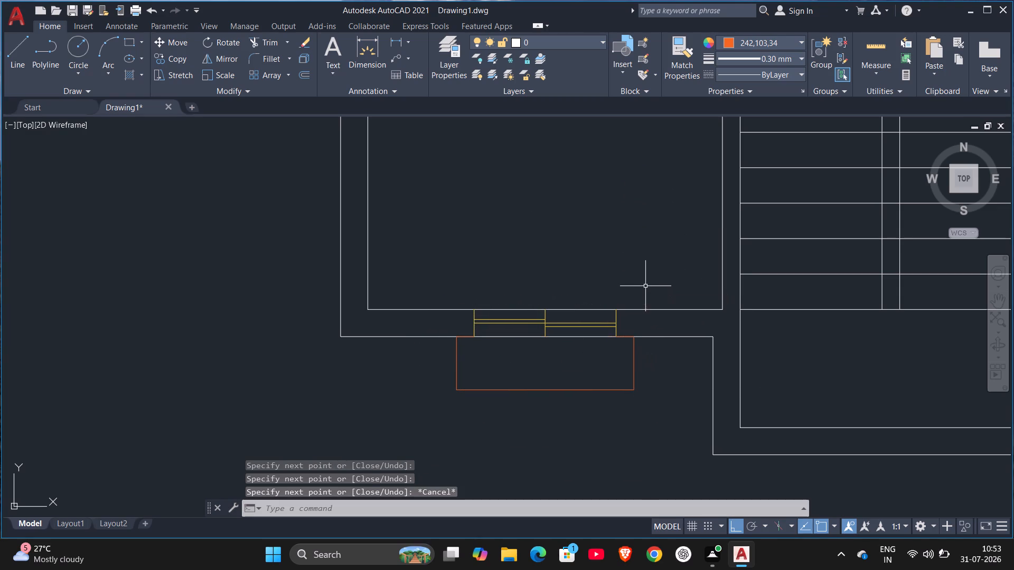
Load the ISO dash linetype ACAD_ISO02W100 for the orange window outline.
click(635, 363)
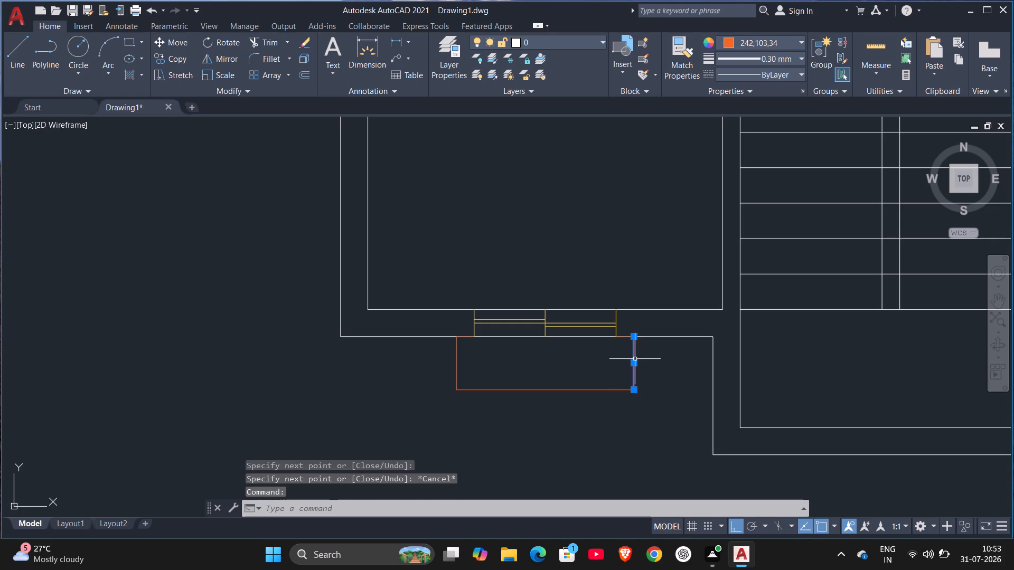
key(Escape)
click(439, 330)
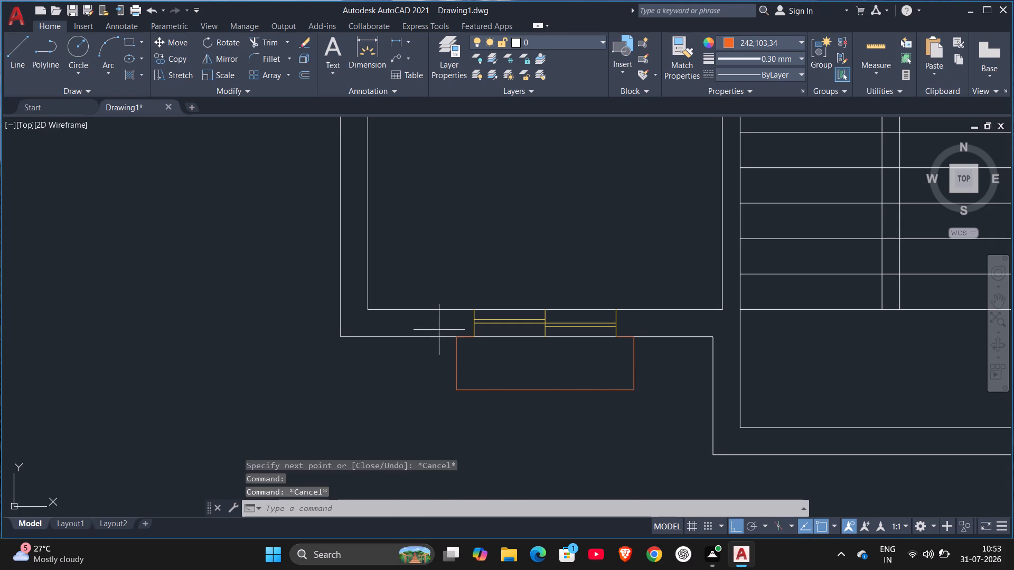
click(647, 400)
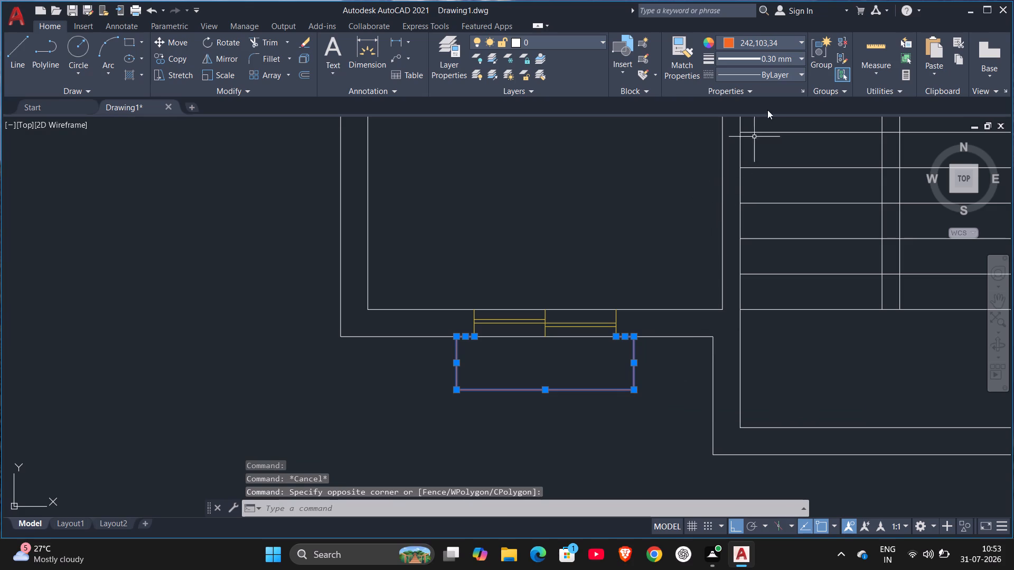
click(768, 68)
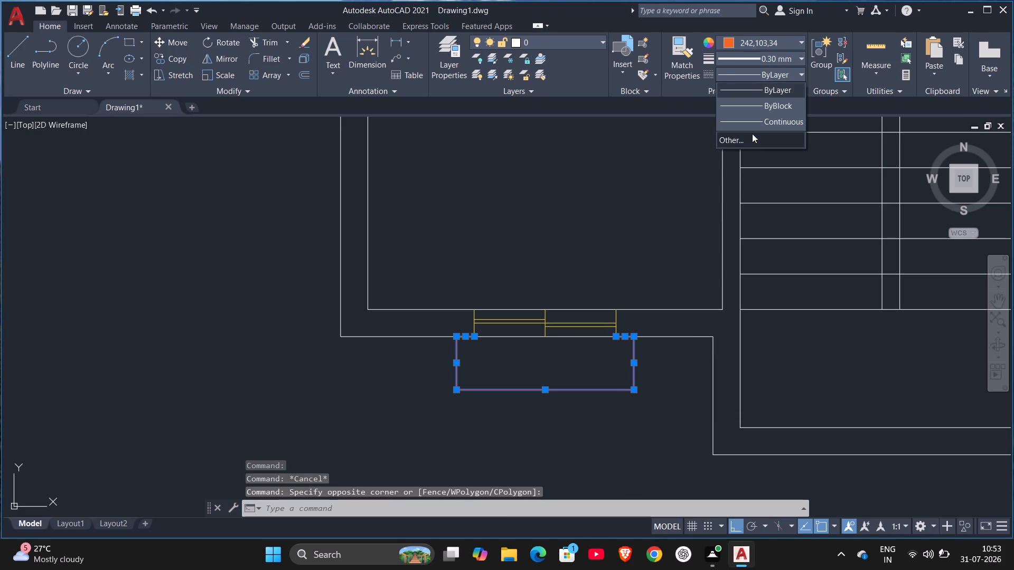
click(752, 134)
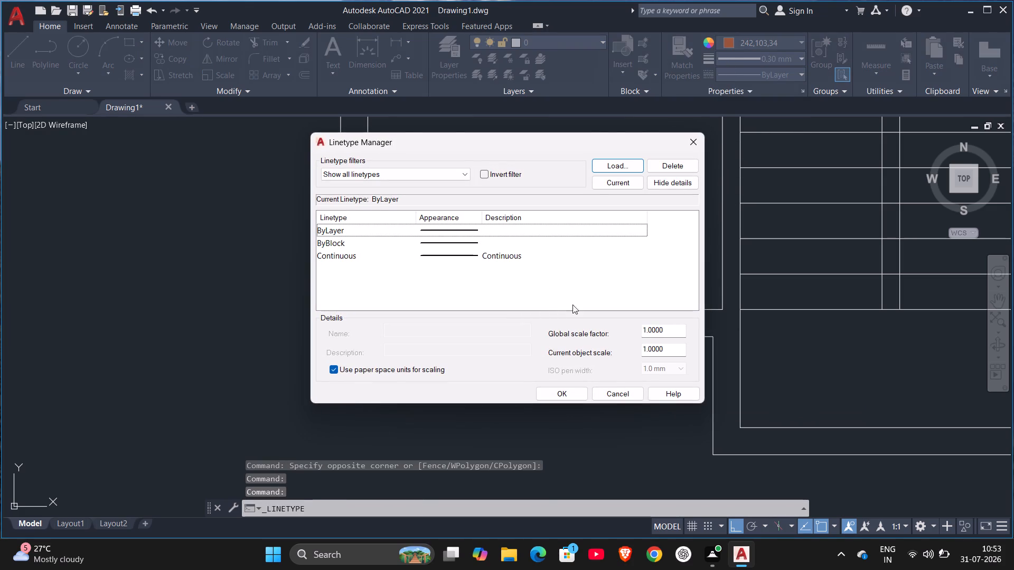
click(607, 161)
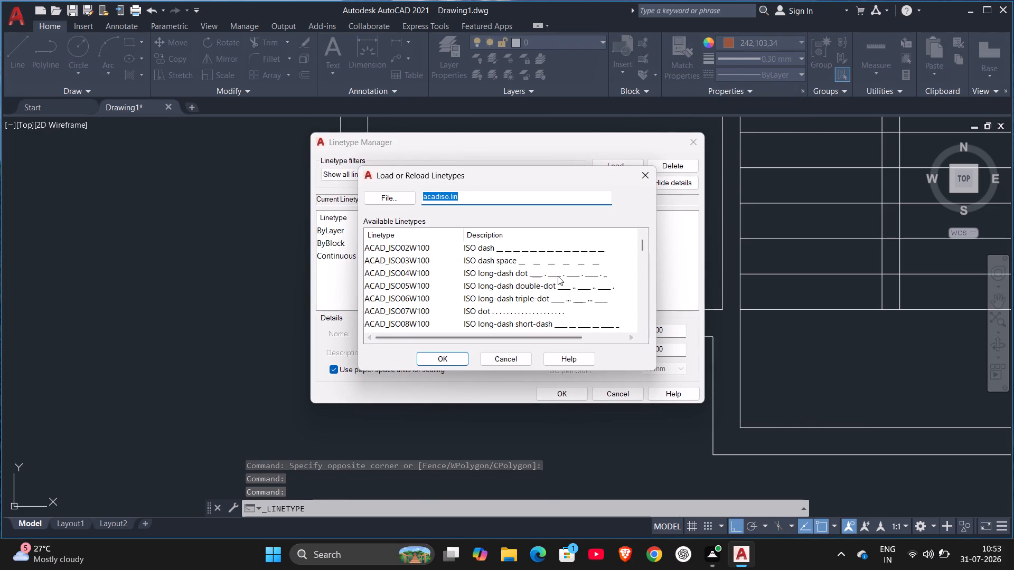
click(543, 251)
double_click(543, 248)
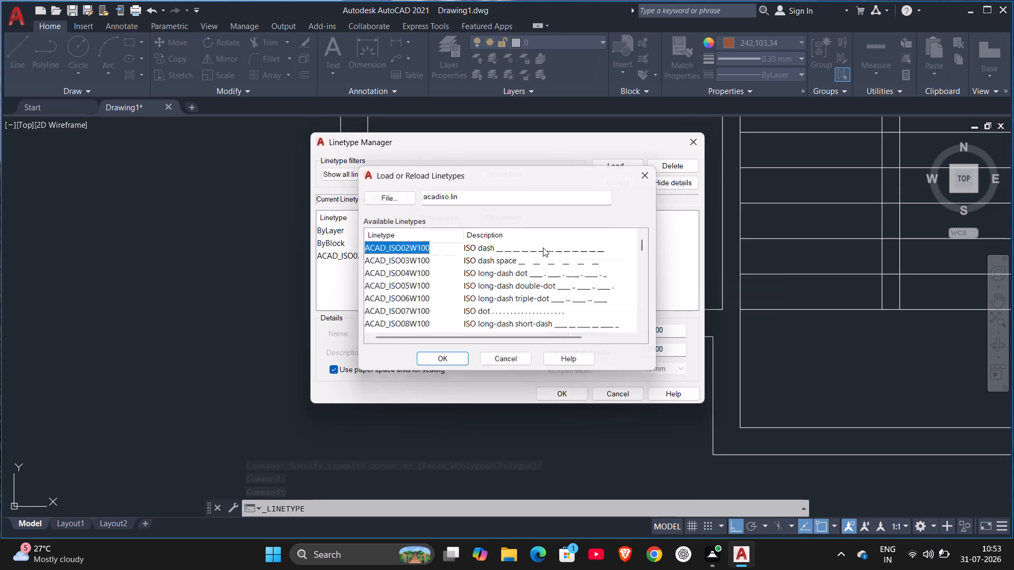
click(550, 258)
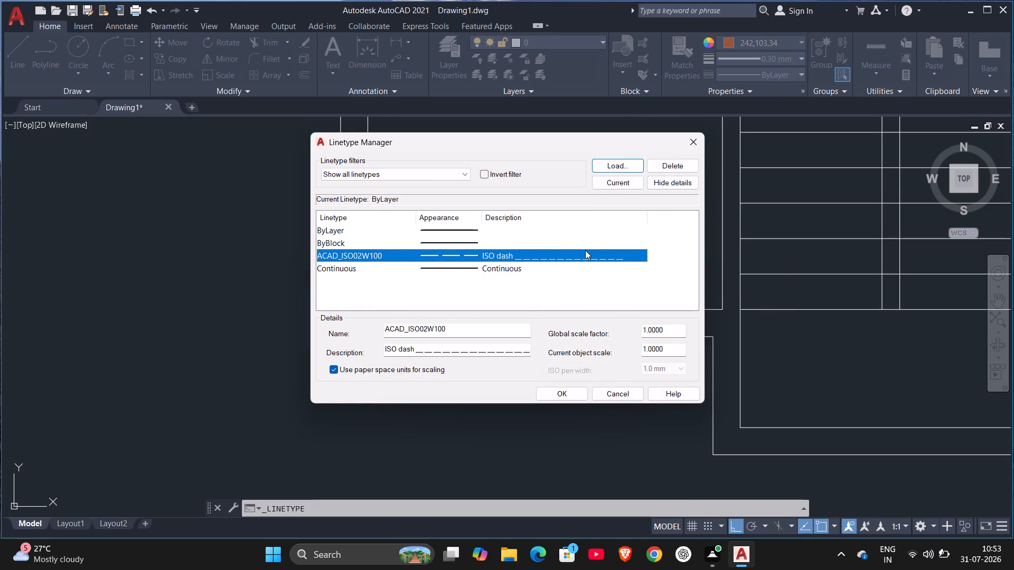
Set the global linetype scale factor to 0.03.
click(666, 327)
drag(666, 327, 629, 337)
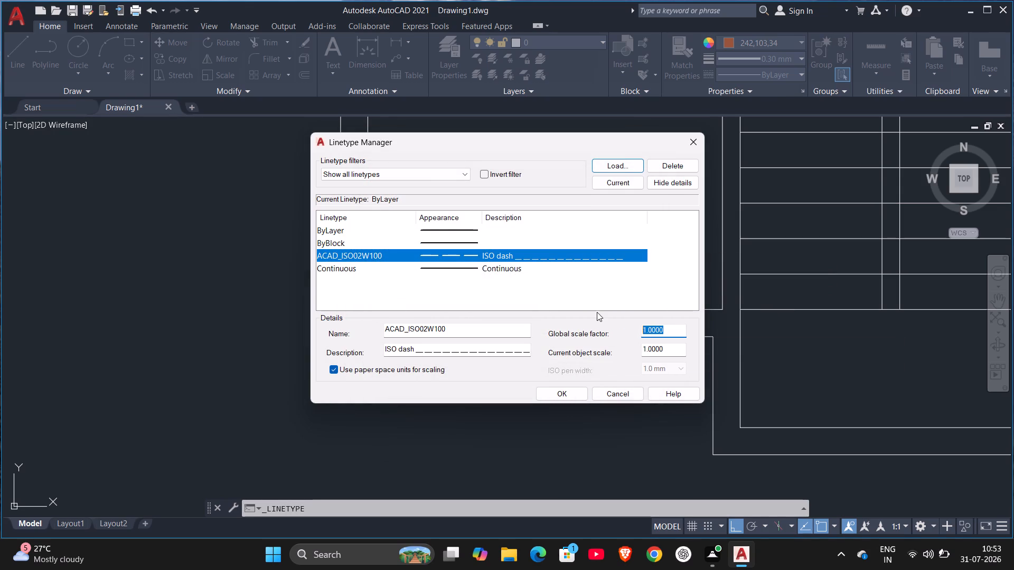
key(BackSpace)
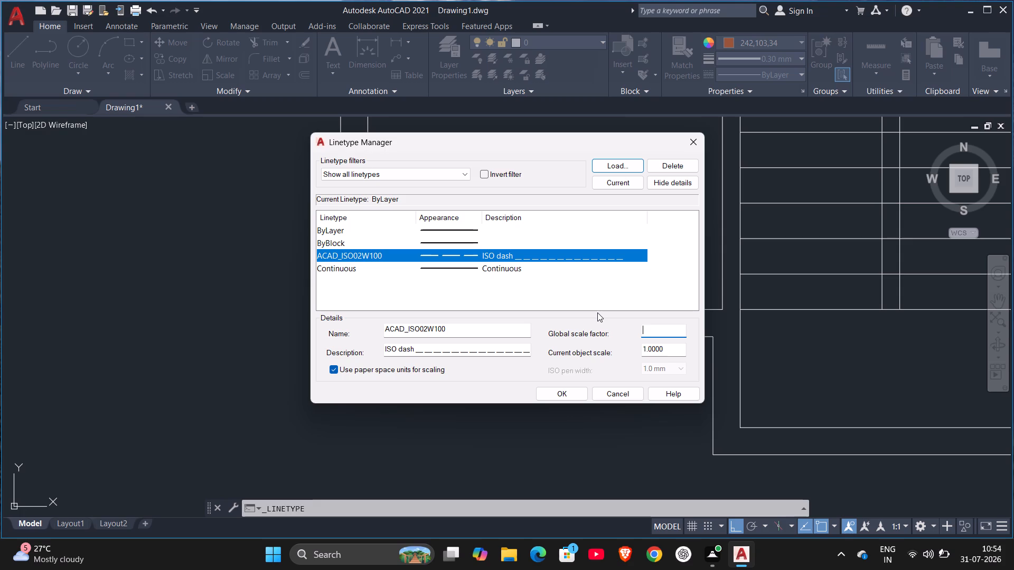
key(0)
text(..)
key(BackSpace)
text(03)
click(571, 398)
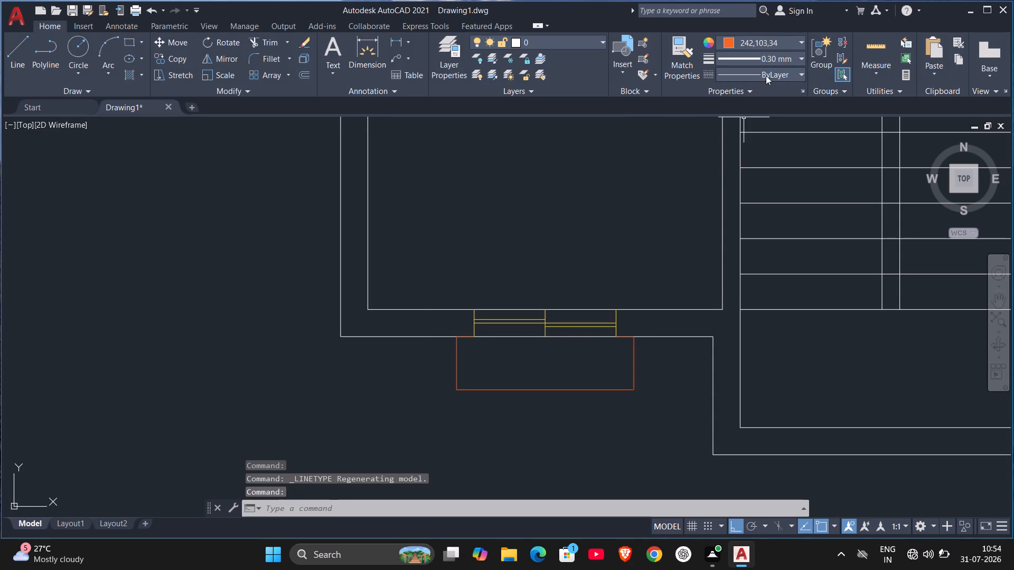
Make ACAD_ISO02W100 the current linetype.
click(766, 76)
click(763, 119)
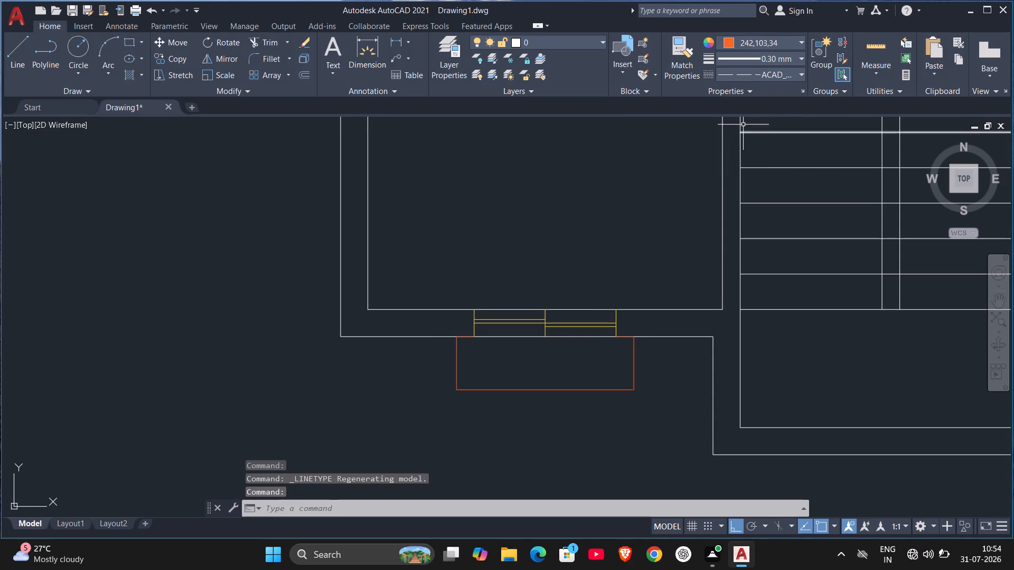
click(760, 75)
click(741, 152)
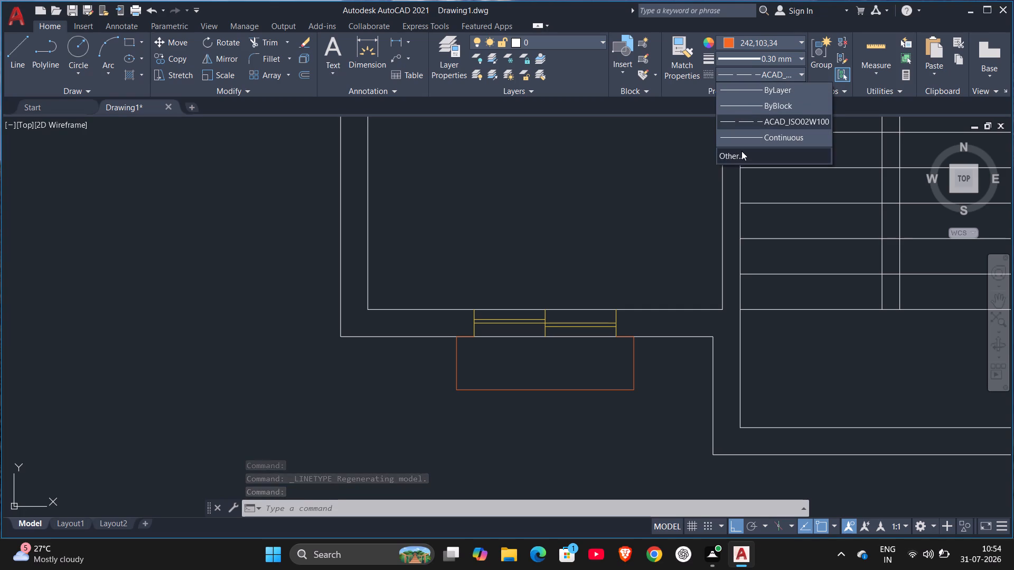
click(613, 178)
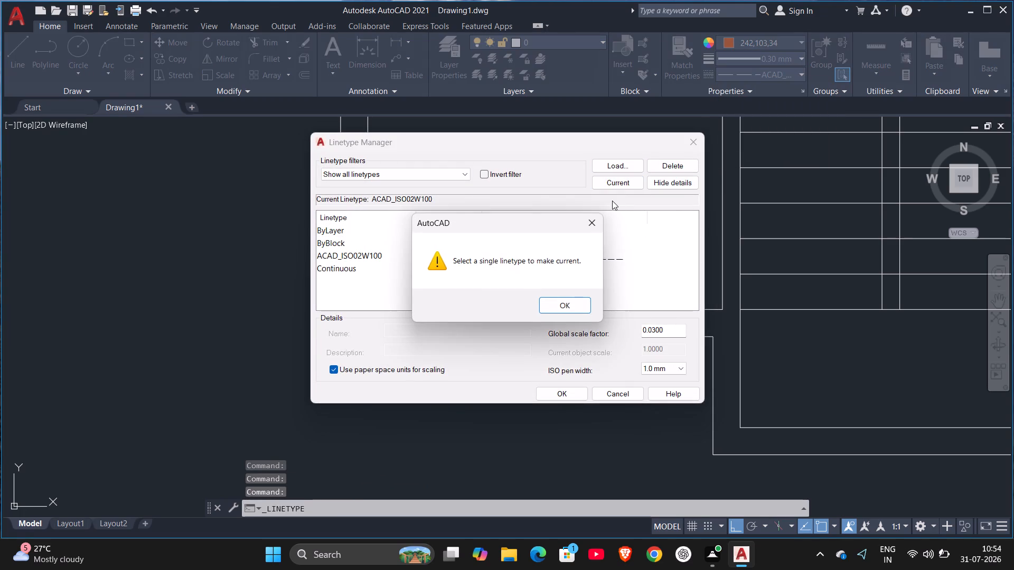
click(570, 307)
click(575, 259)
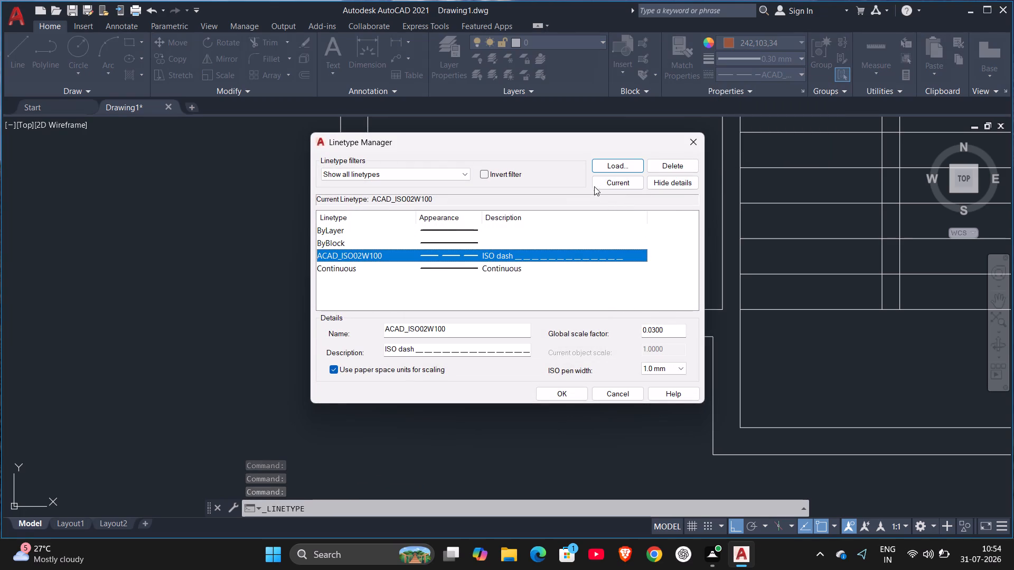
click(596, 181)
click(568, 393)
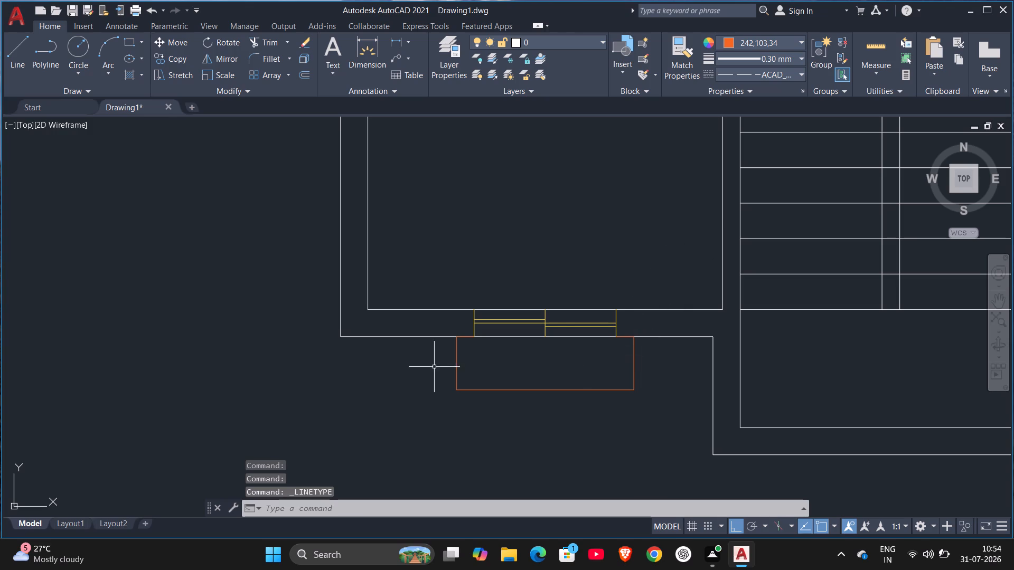
Apply the ACAD_ISO02W100 linetype to the orange outline and the lowest line of the window's east pane.
drag(422, 326, 444, 346)
drag(651, 412, 654, 405)
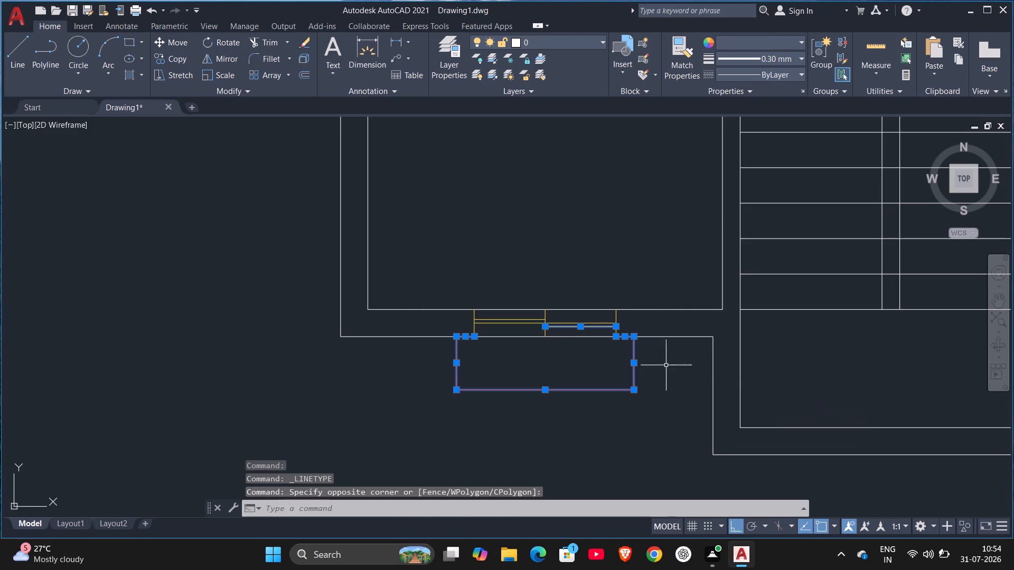
click(746, 68)
click(740, 122)
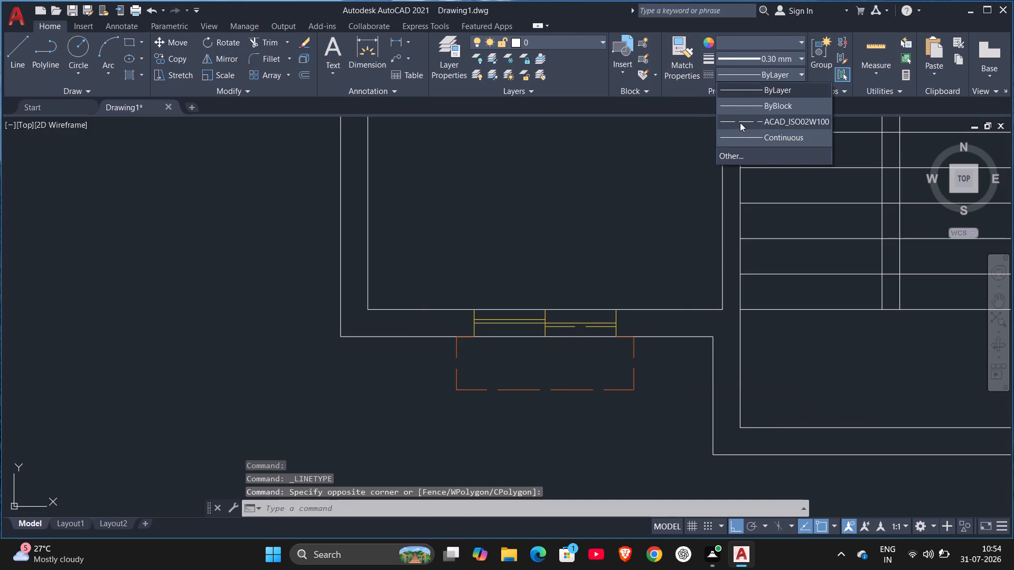
key(Escape)
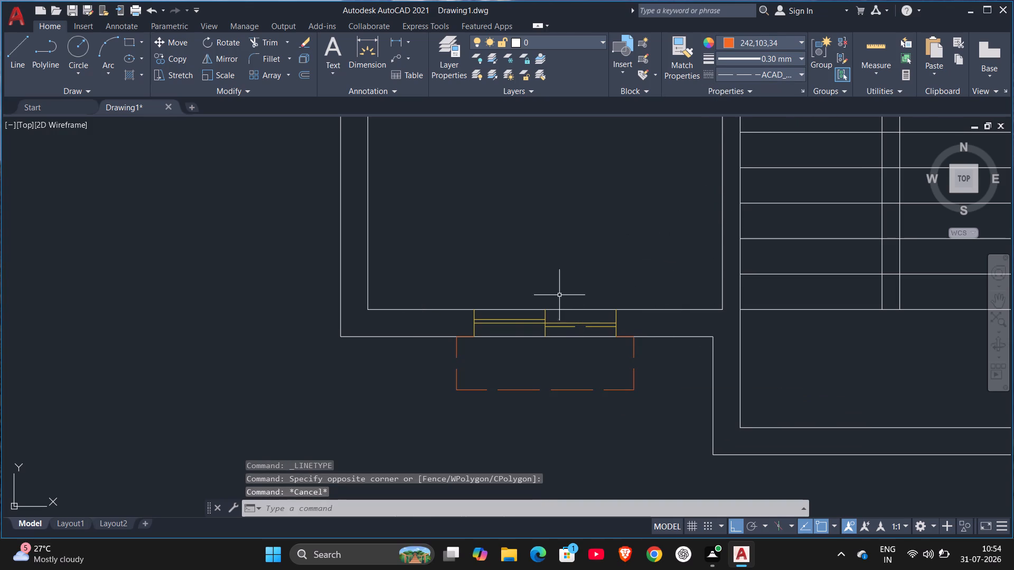
With linetype ByLayer, draw a horizontal line across the lower west room's west wall, from its inner face's midpoint to the outer face.
scroll(558, 303, down, 2)
scroll(376, 214, up, 2)
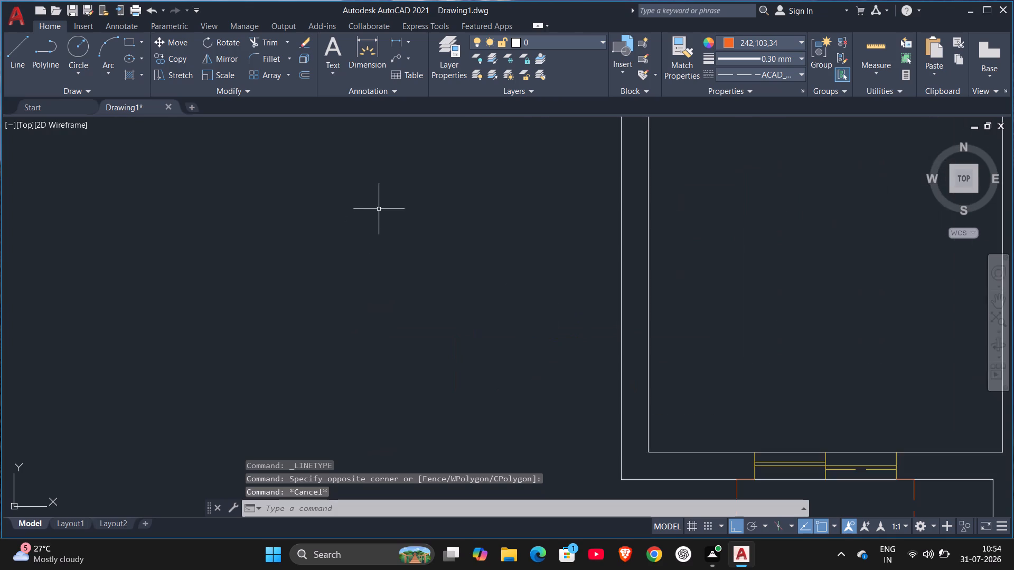
scroll(382, 217, down, 3)
middle_drag(428, 193, 464, 214)
scroll(464, 214, up, 1)
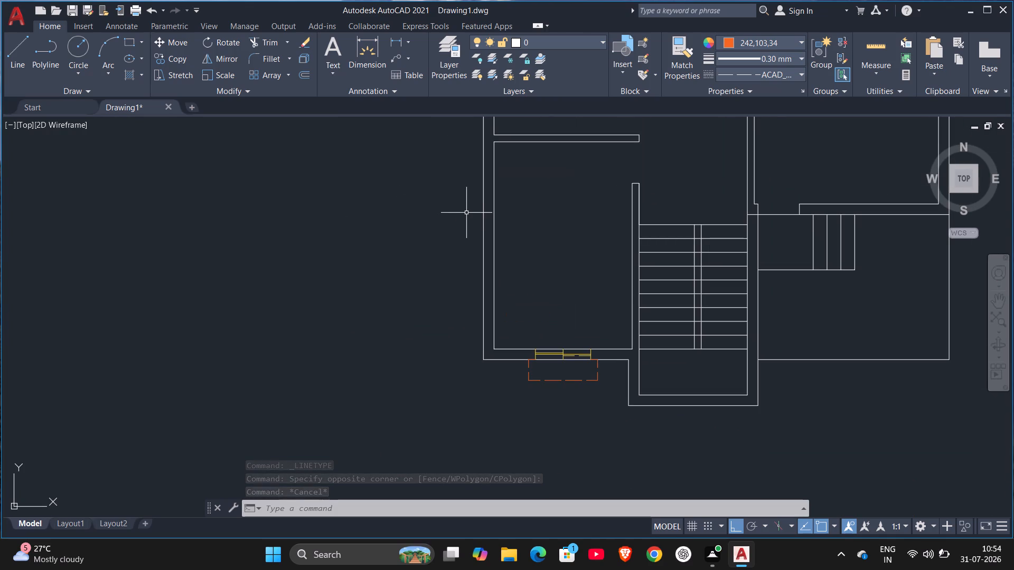
key(Escape)
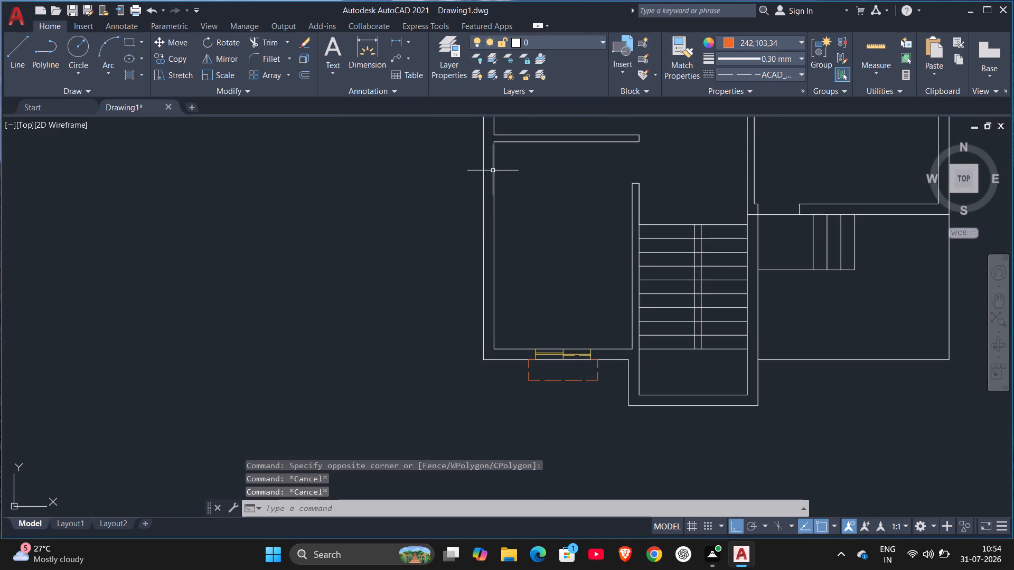
key(Escape)
key(l)
key(Return)
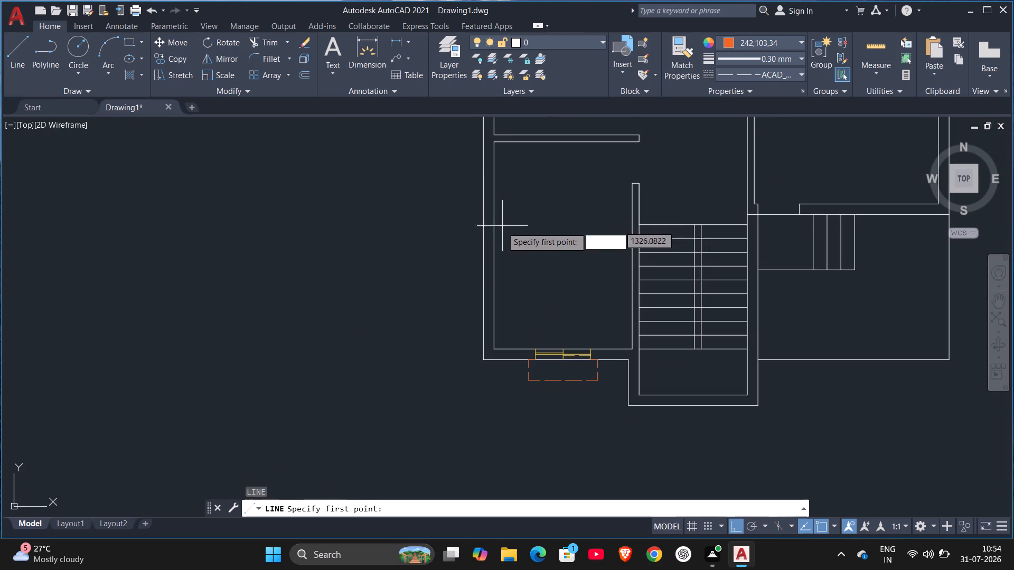
click(494, 249)
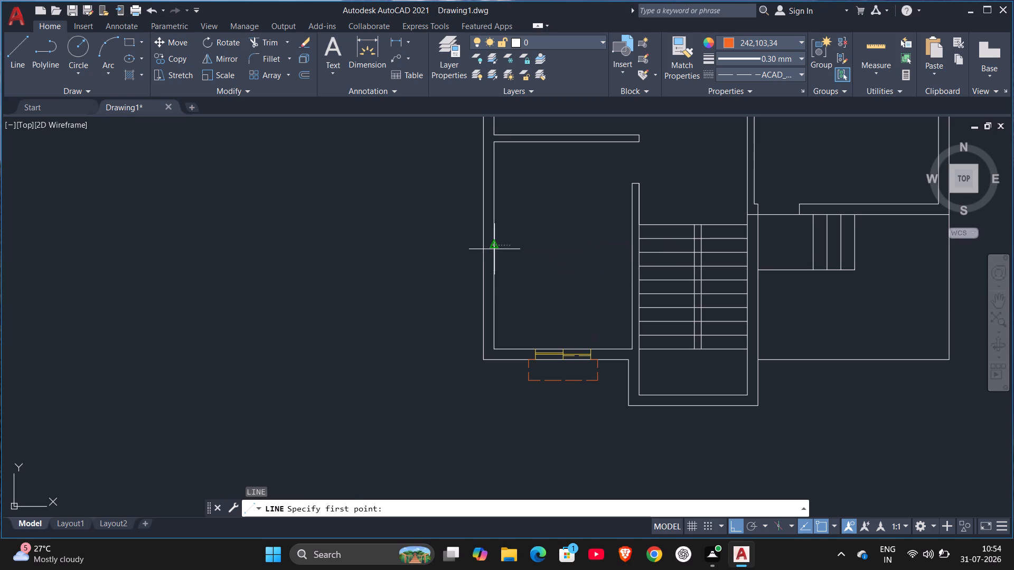
scroll(482, 246, up, 3)
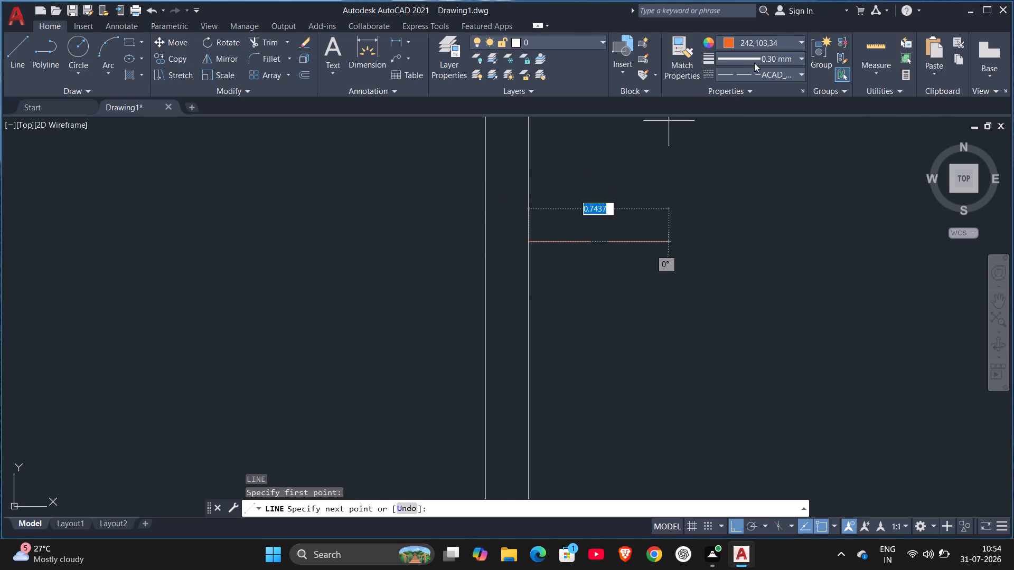
click(781, 70)
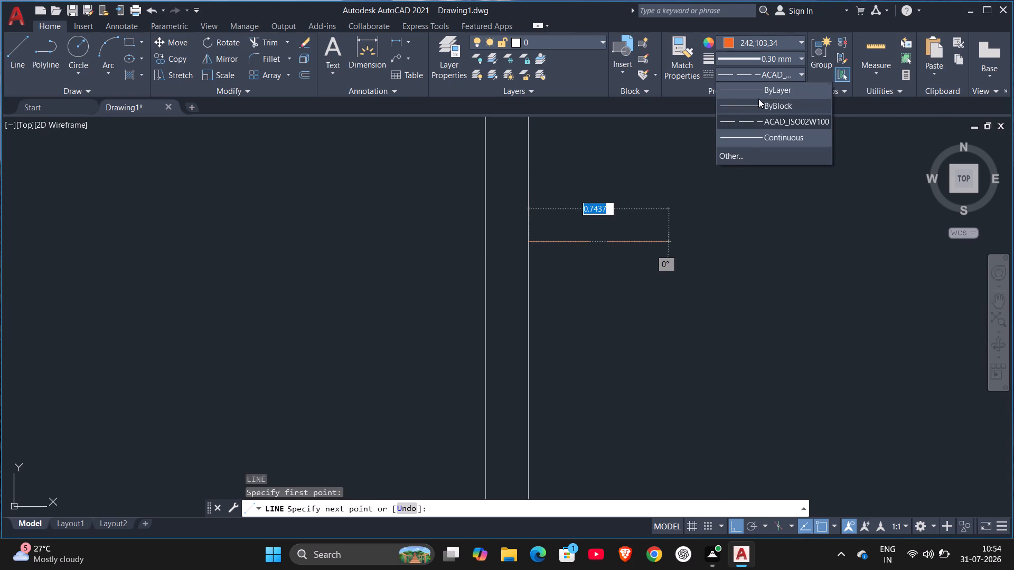
click(754, 91)
scroll(479, 230, up, 3)
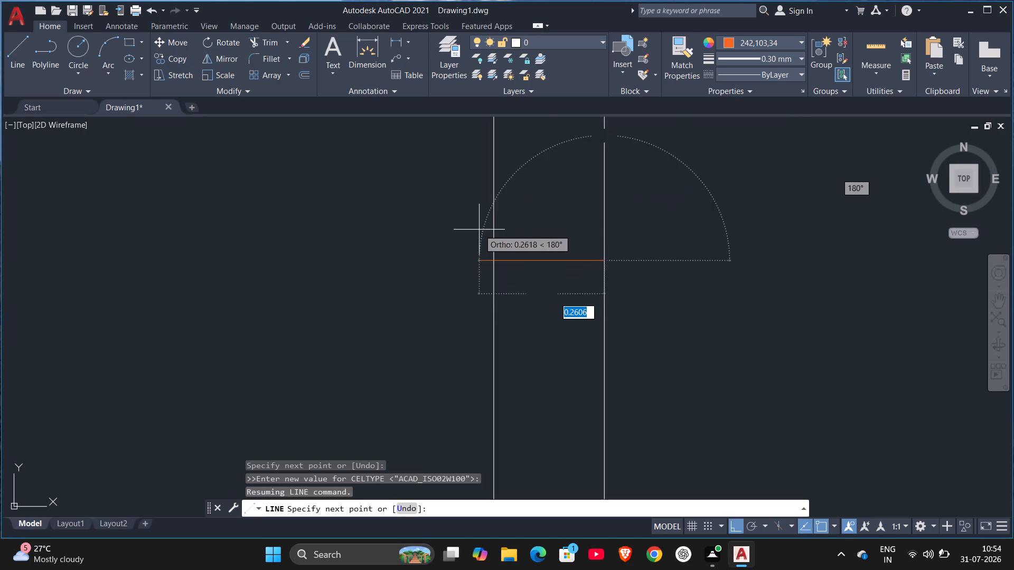
click(501, 283)
key(Escape)
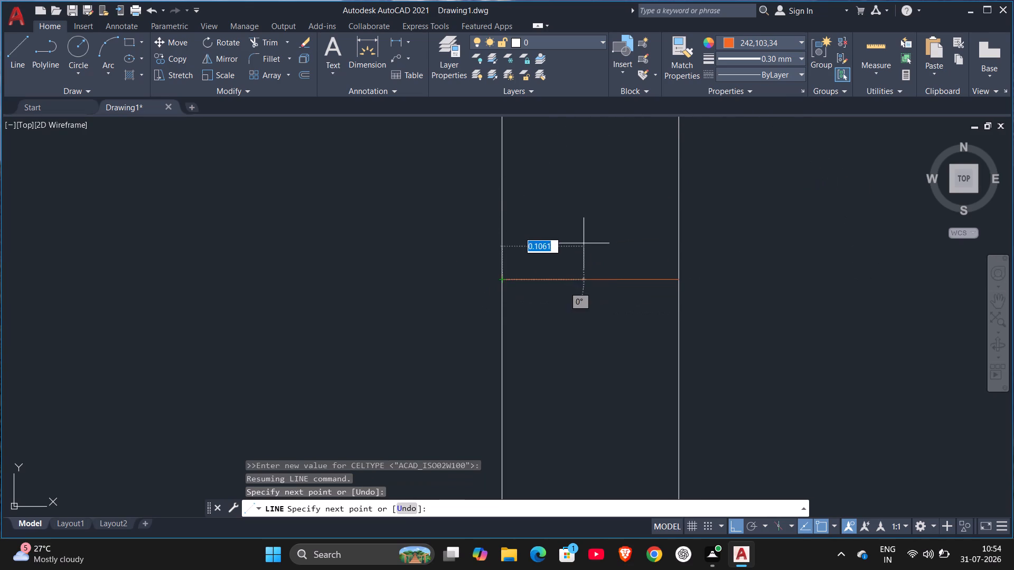
Offset the horizontal orange line in the west wall by 0.75 both upward and downward.
scroll(596, 254, down, 4)
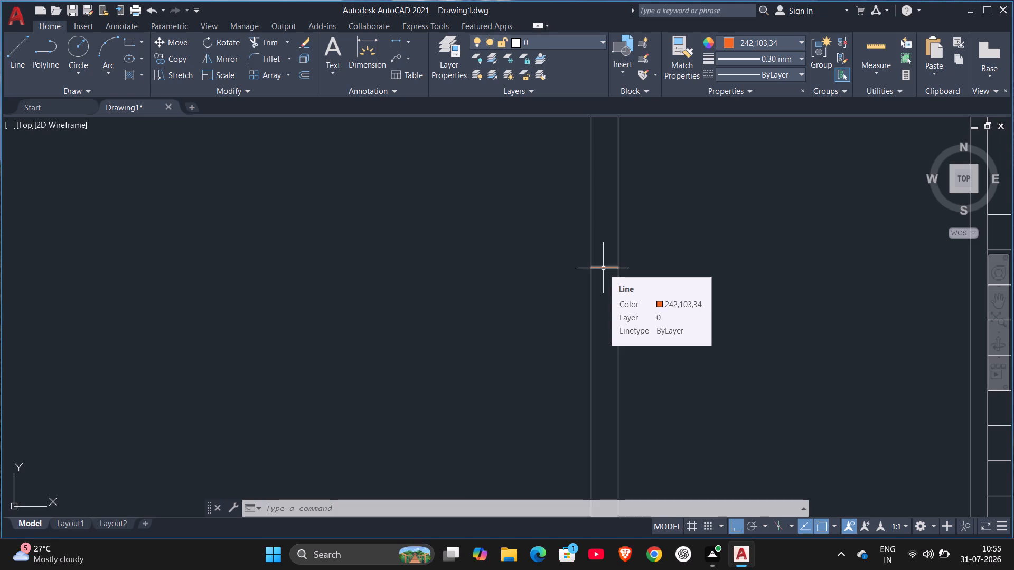
key(Escape)
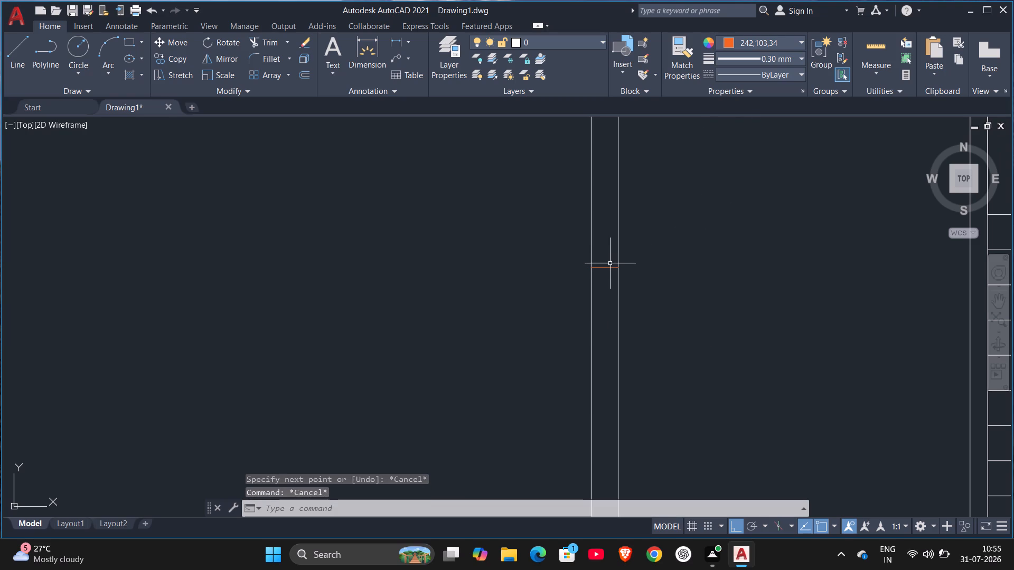
key(o)
key(Return)
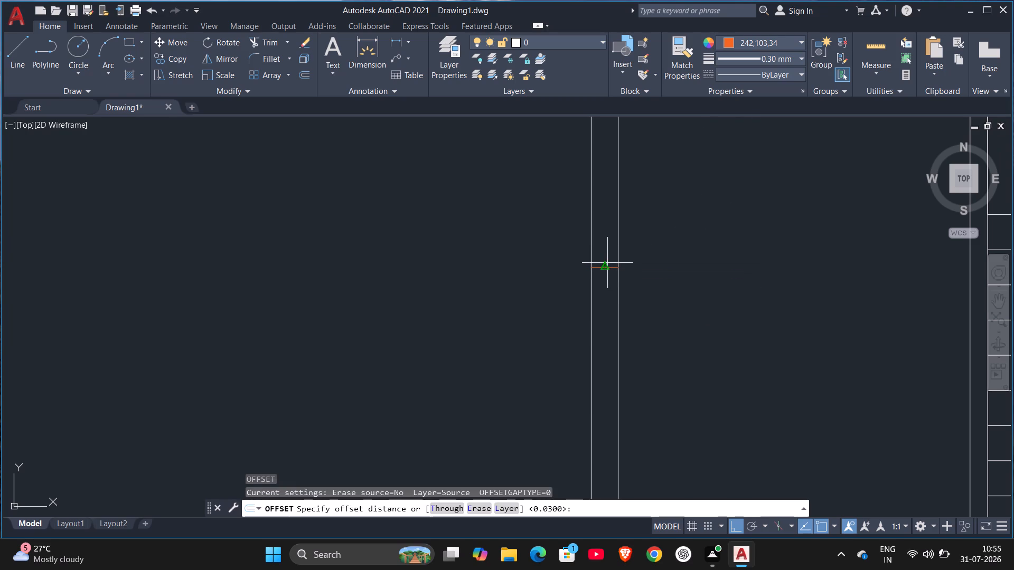
key(period)
text(75)
key(Return)
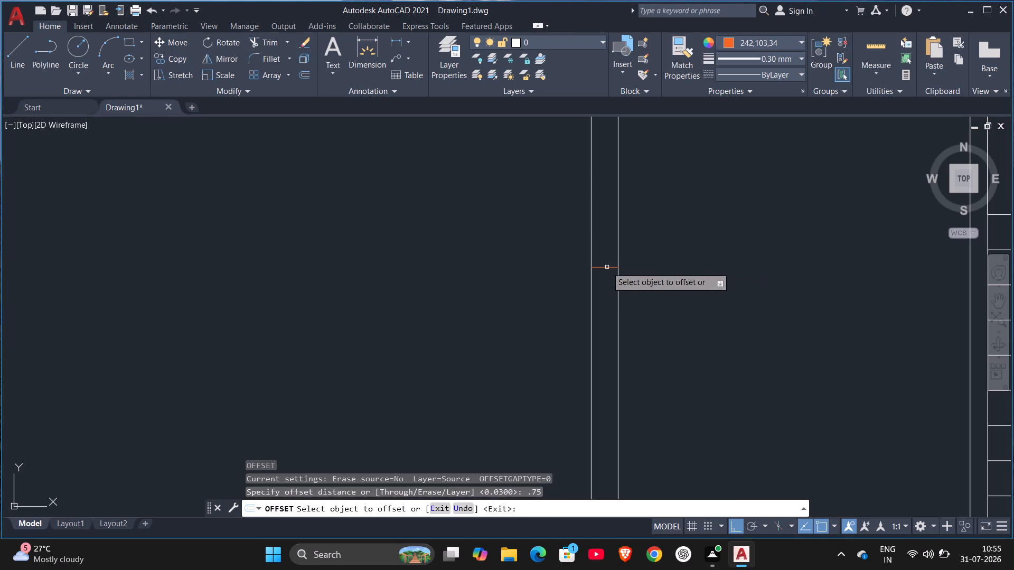
drag(606, 268, 605, 260)
click(588, 176)
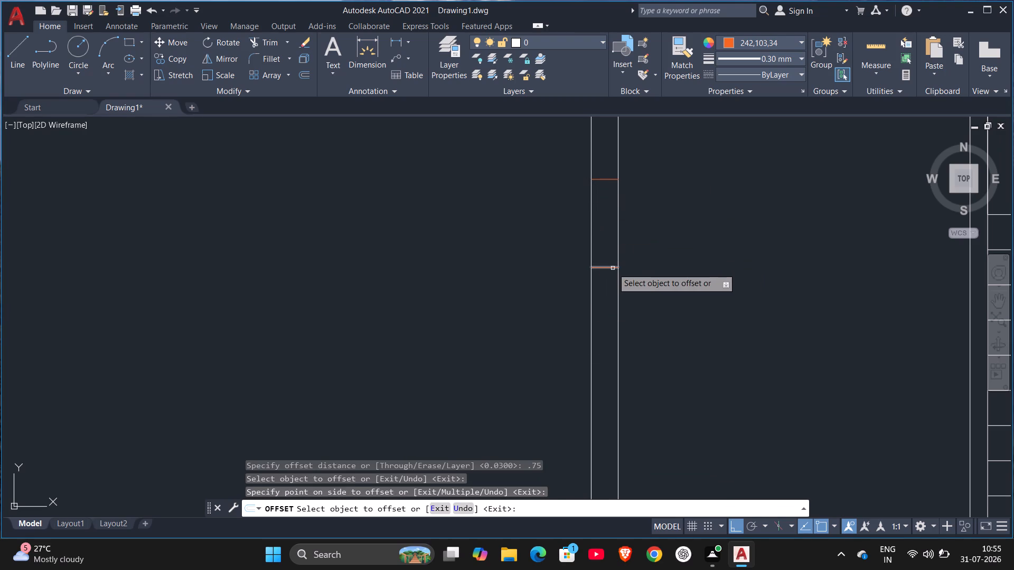
click(613, 268)
click(605, 343)
key(Escape)
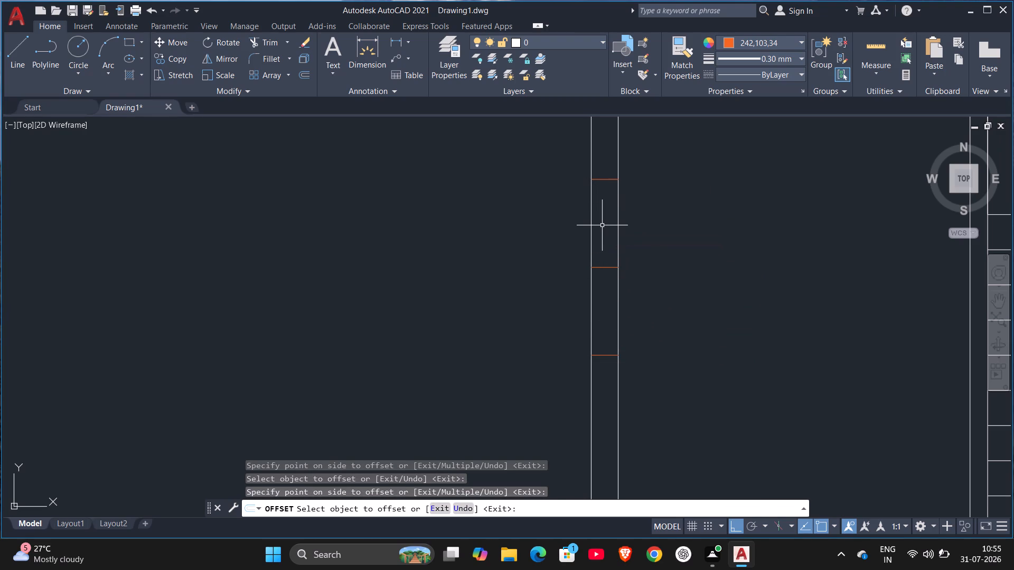
Draw a vertical line joining the midpoints of the upper and lower offset lines in the west wall.
key(l)
key(Return)
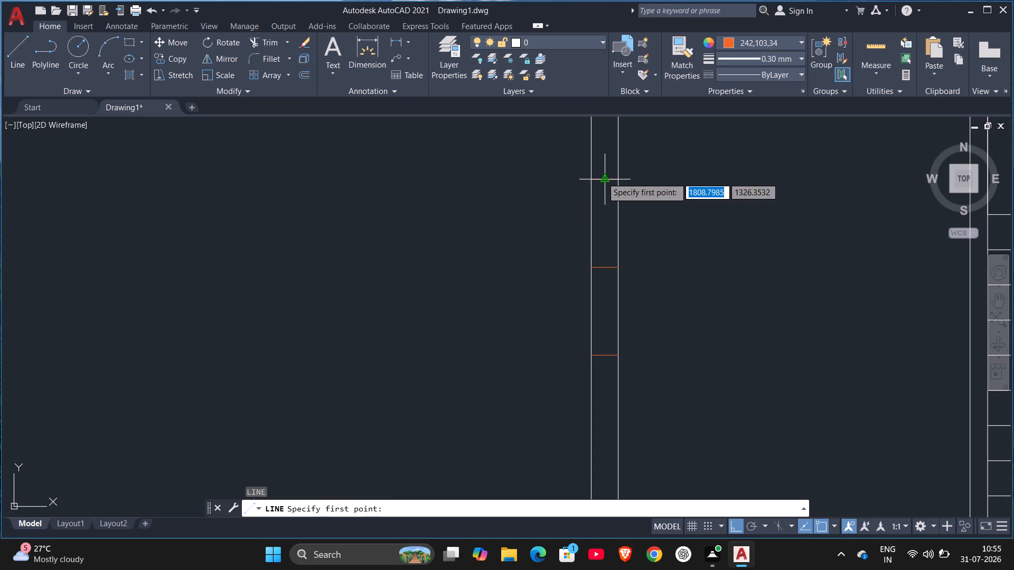
click(602, 177)
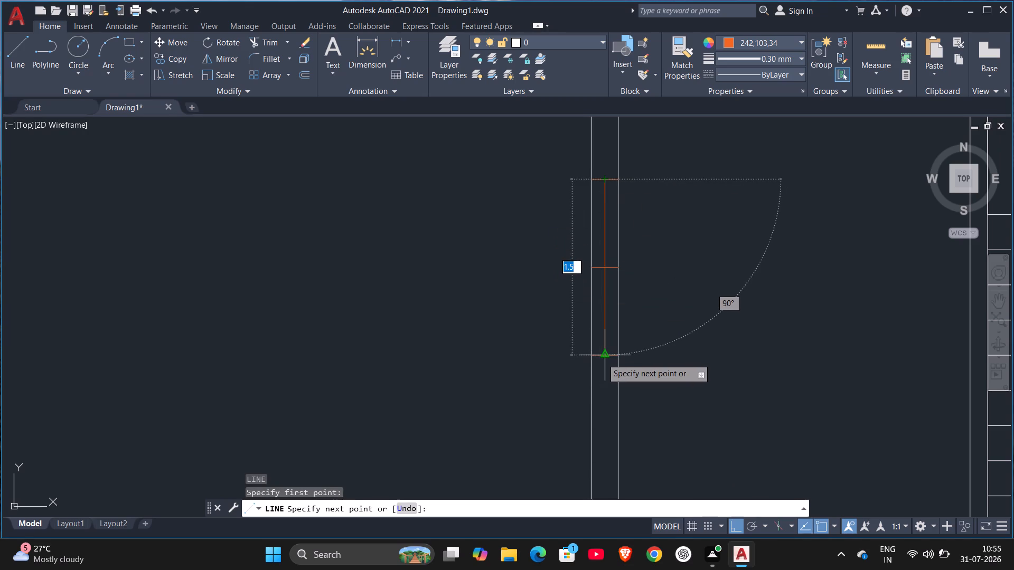
click(602, 358)
key(Escape)
Offset the window's vertical centre line by 0.03 to both the east and west sides.
key(o)
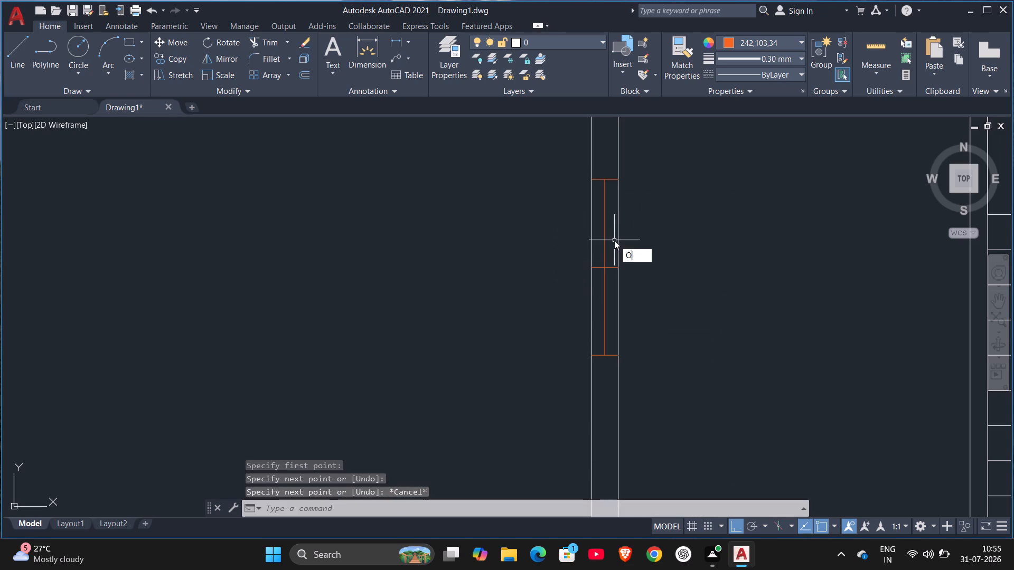
key(Return)
key(period)
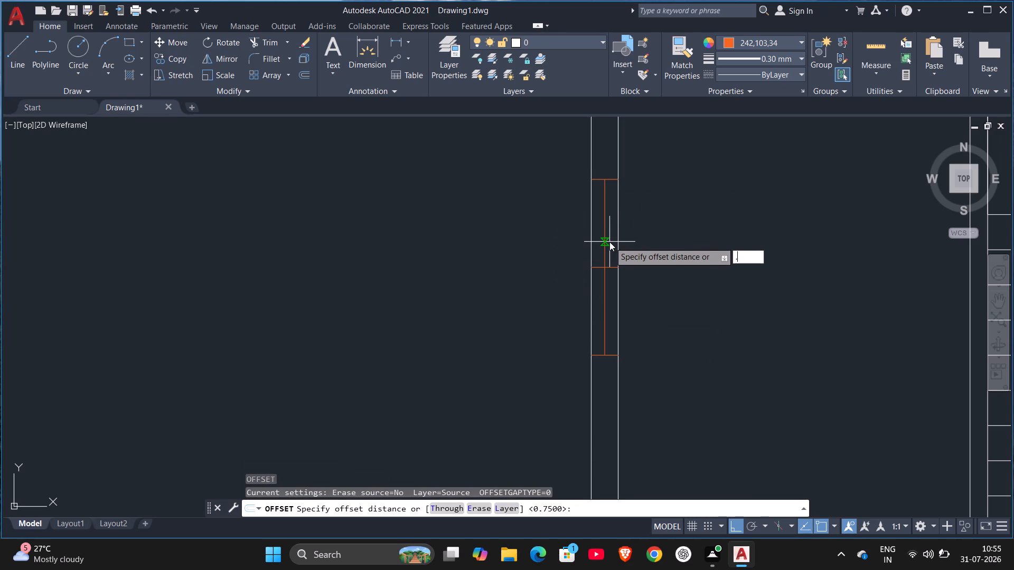
key(BackSpace)
text(0.03)
key(Return)
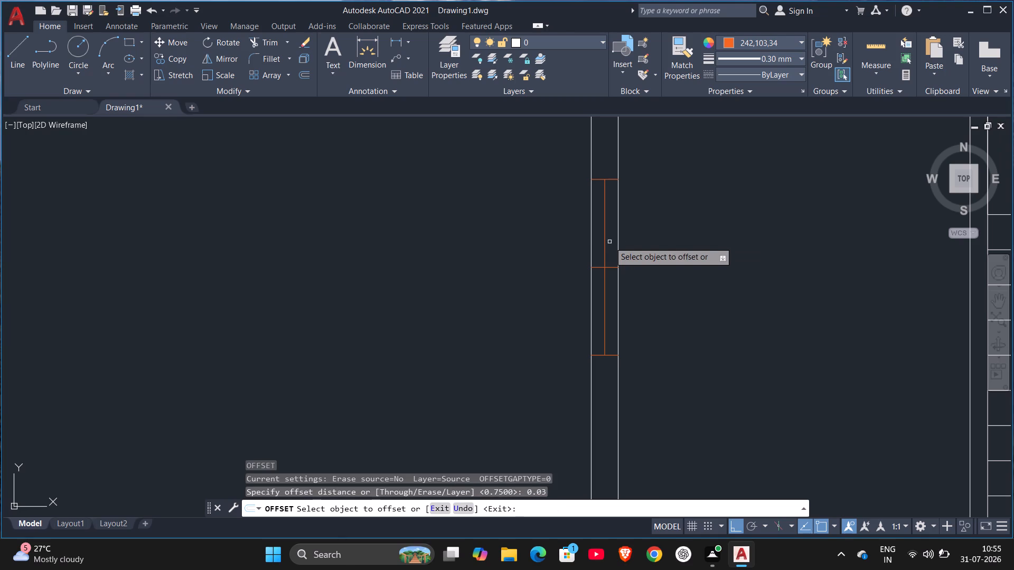
click(605, 219)
click(617, 218)
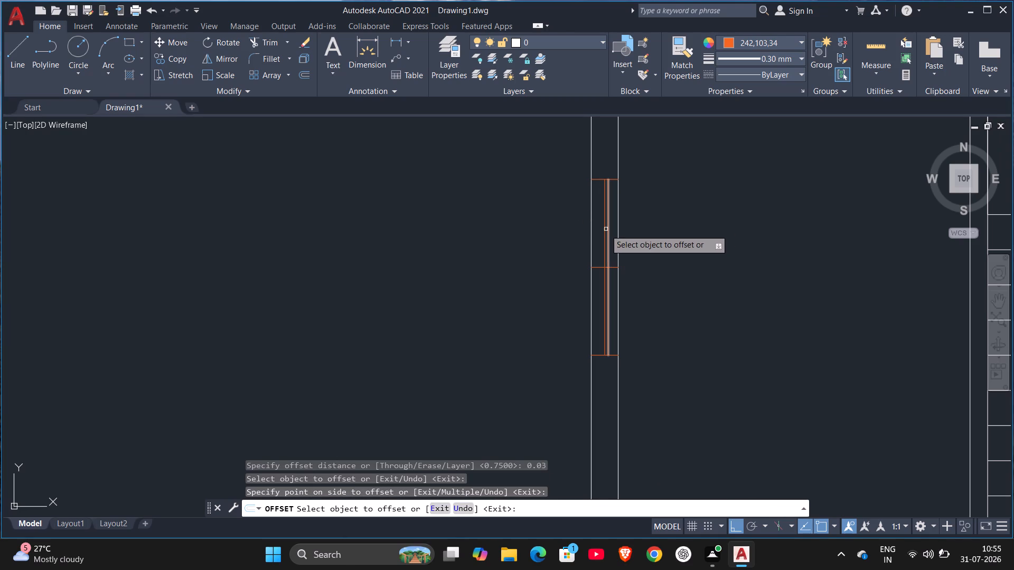
click(605, 230)
click(597, 232)
key(Escape)
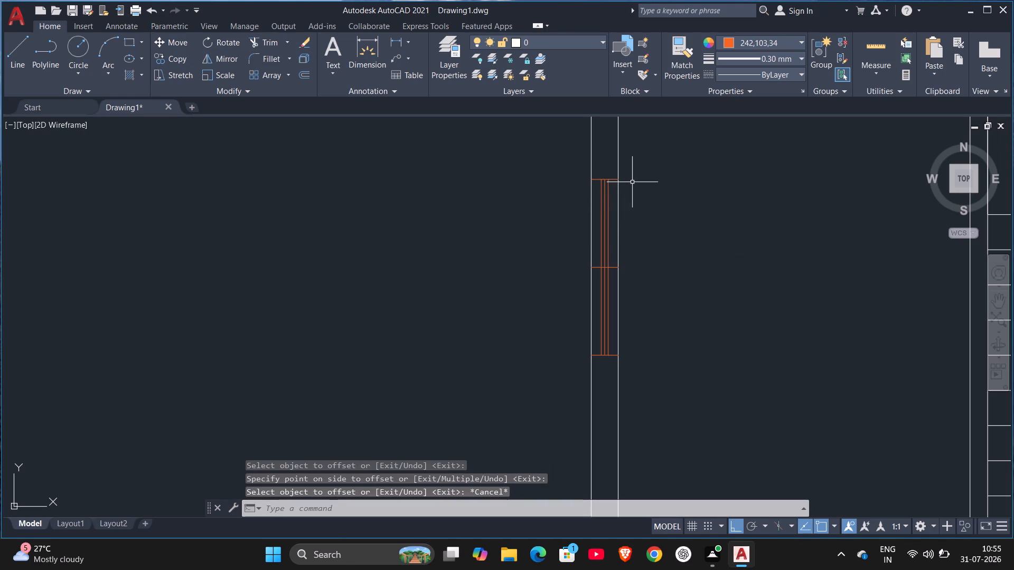
Trim the upper half of the east offset line and the lower half of the west offset line.
text(TR)
key(Return)
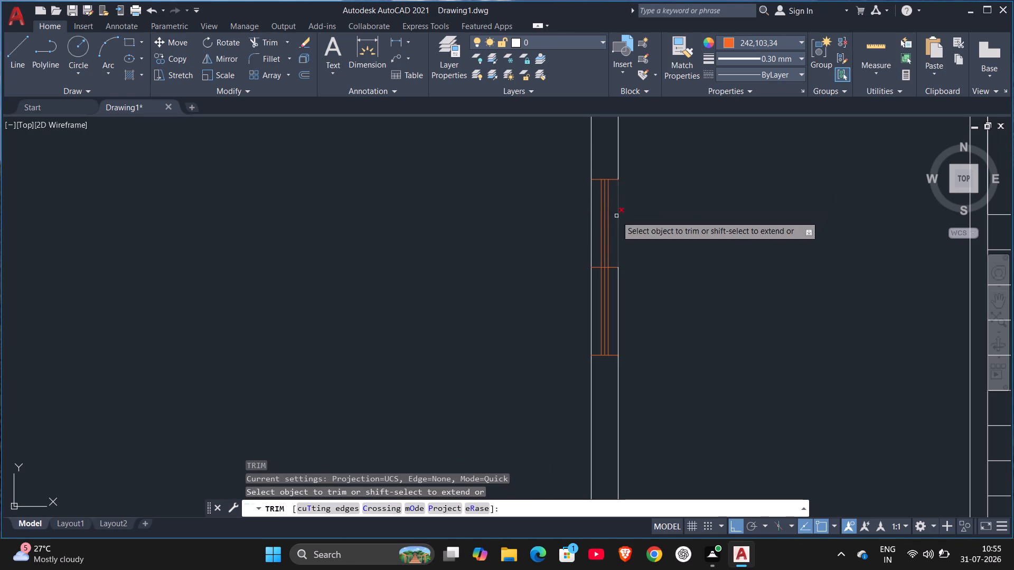
click(608, 226)
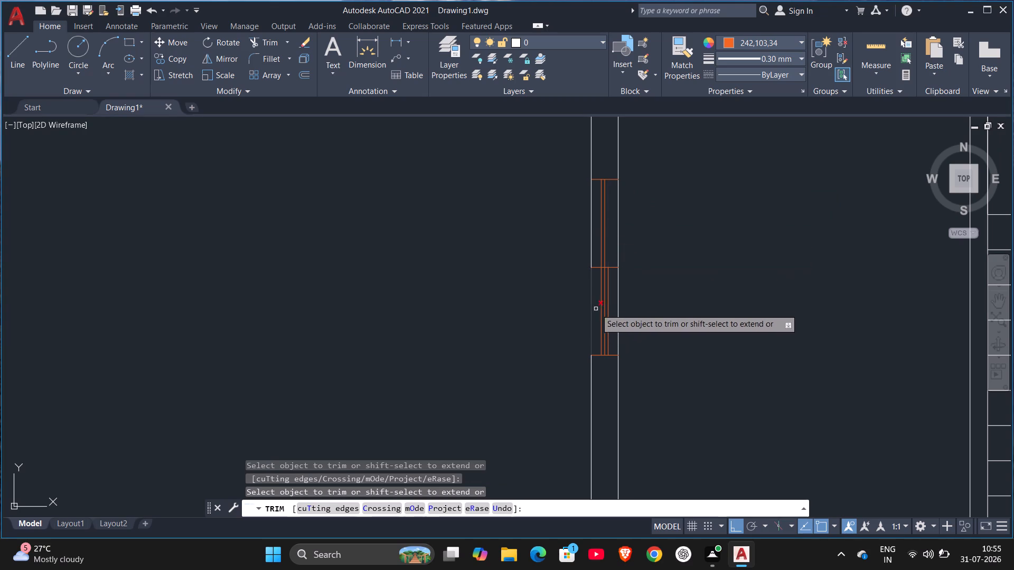
click(600, 300)
key(Escape)
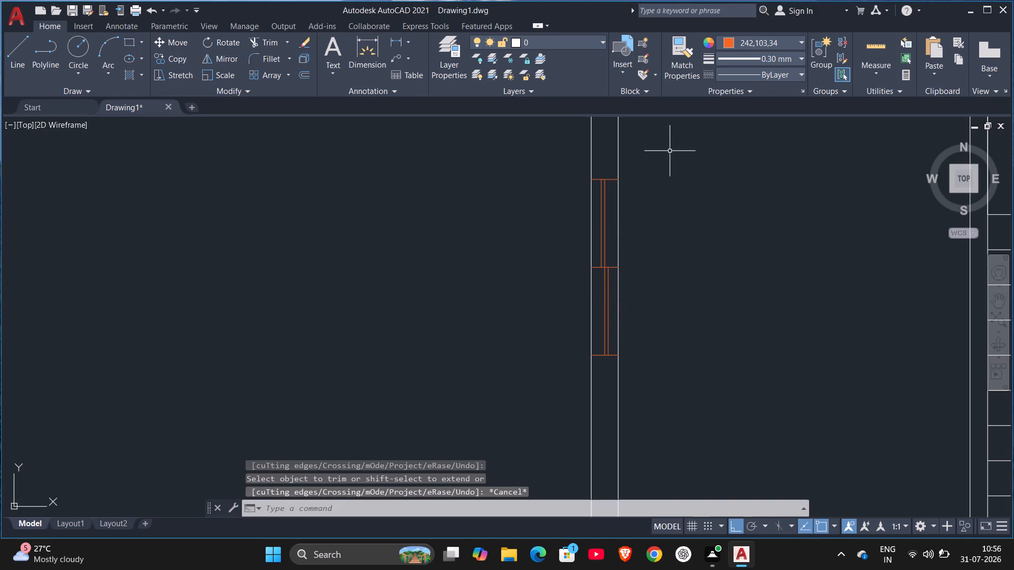
Change all lines of the west wall's window symbol to yellow 248,215,49.
scroll(643, 299, down, 1)
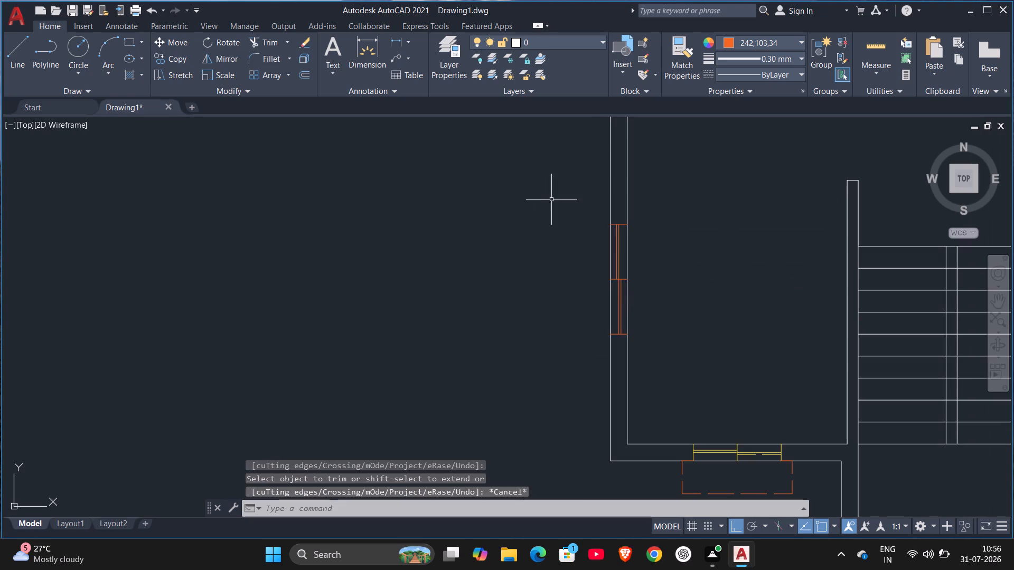
drag(590, 204, 606, 221)
click(651, 351)
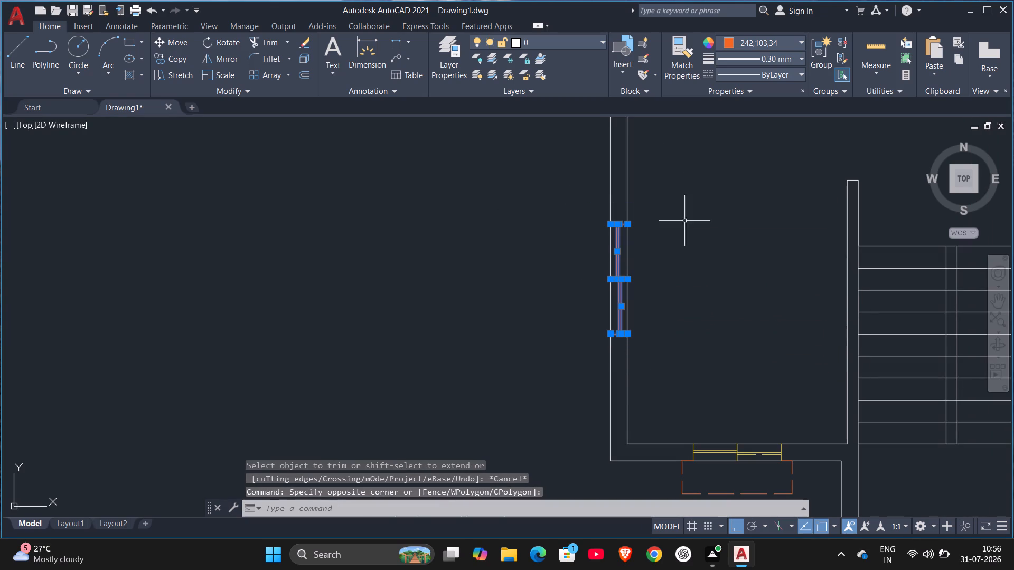
click(749, 39)
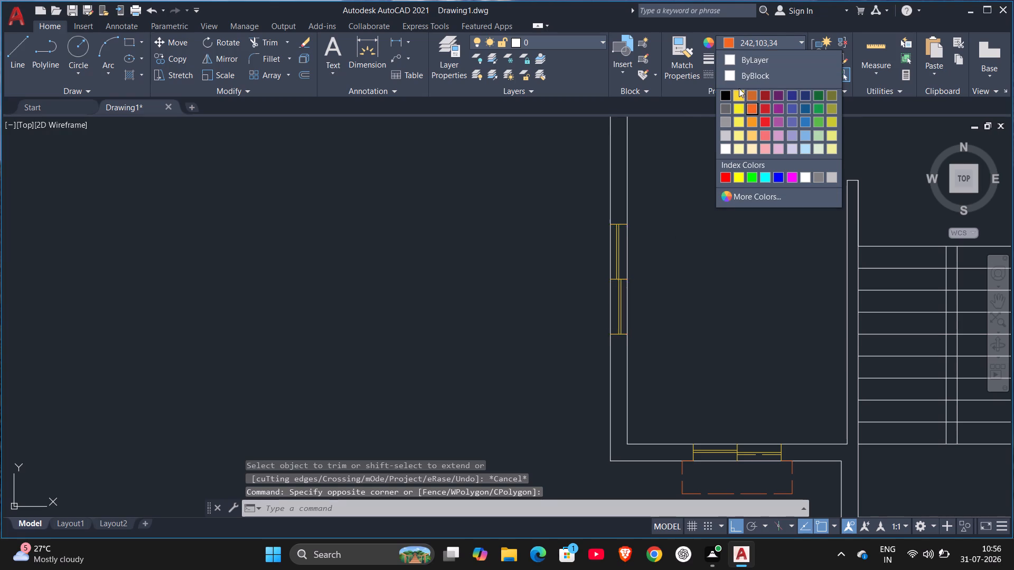
click(739, 88)
click(725, 40)
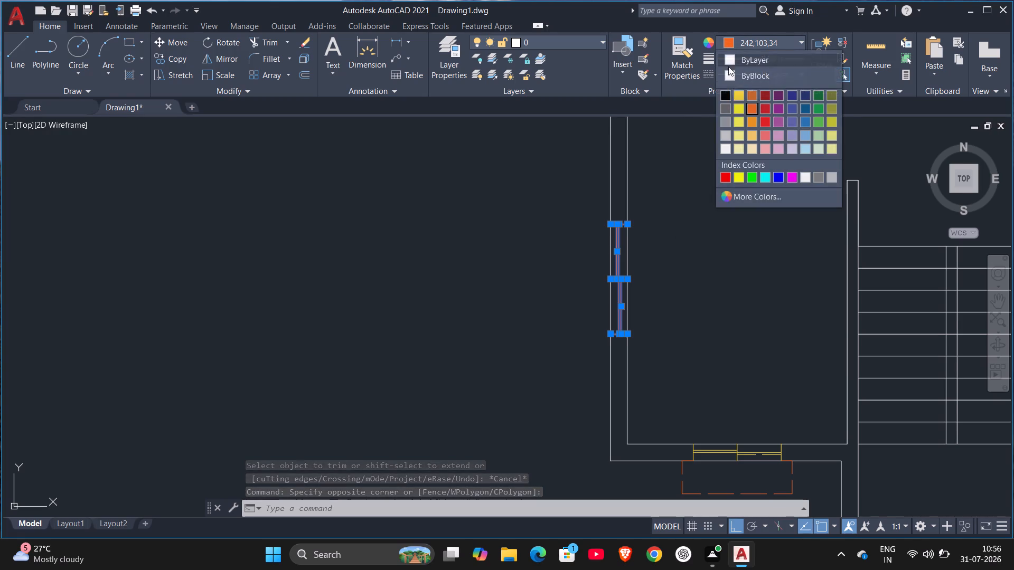
click(737, 97)
key(Escape)
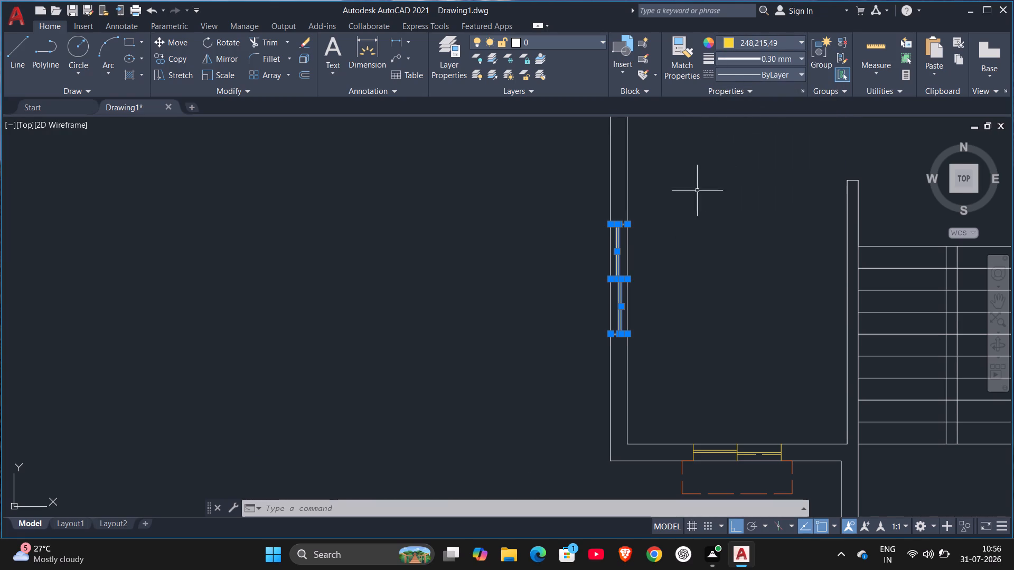
key(Escape)
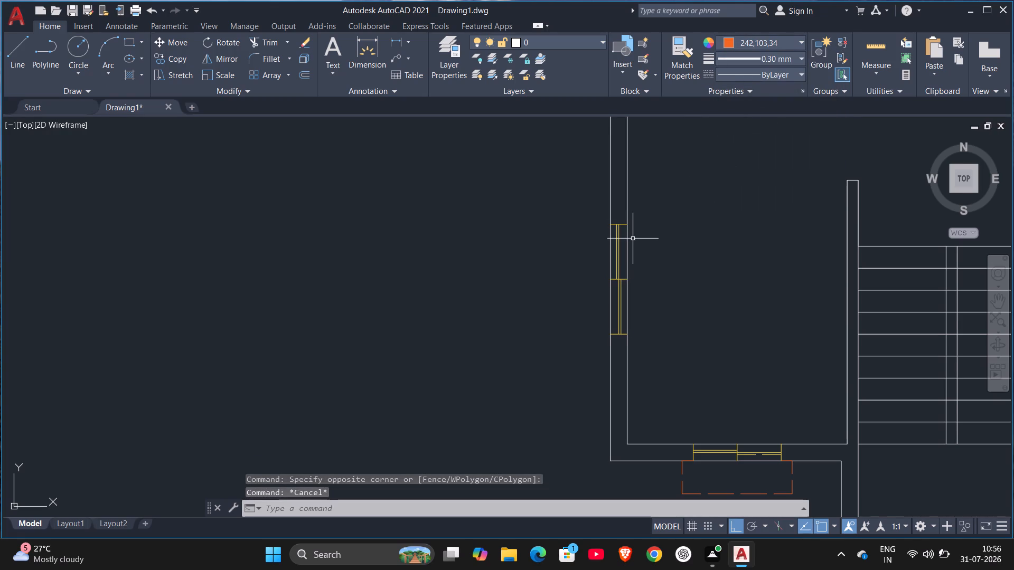
Draw an orange outline outside the west window from its lower outer corner: 0.15 down, 0.45 west, 1.8 up, back to the wall, down to the upper corner.
scroll(626, 289, up, 1)
middle_drag(634, 390, 614, 329)
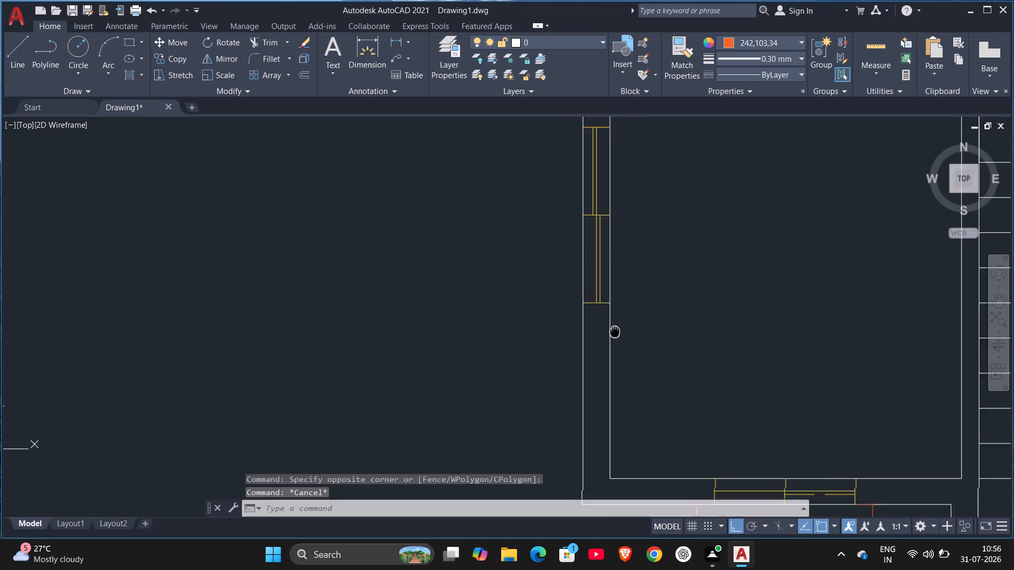
middle_drag(614, 329, 610, 317)
key(Escape)
key(l)
key(Return)
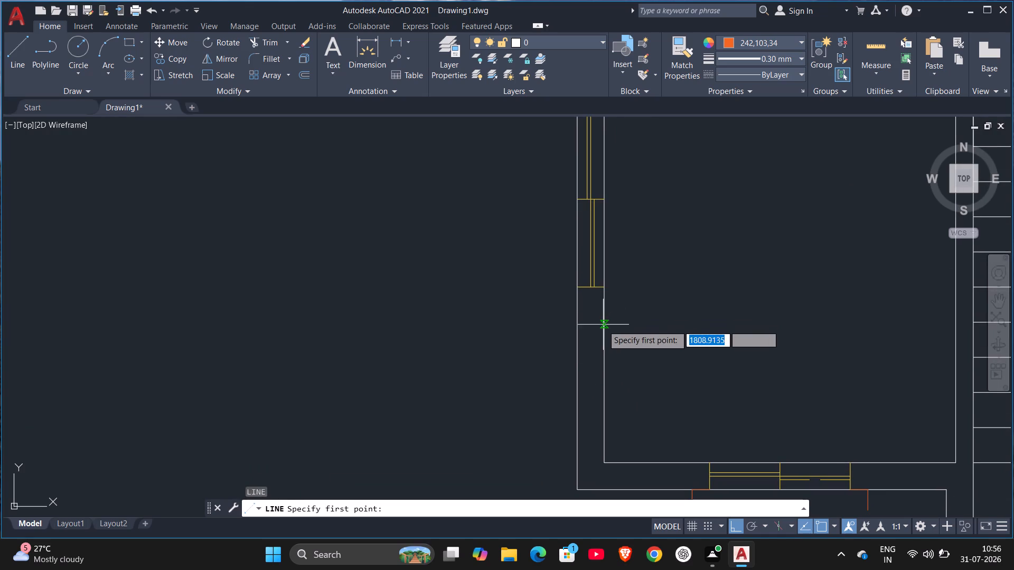
click(576, 288)
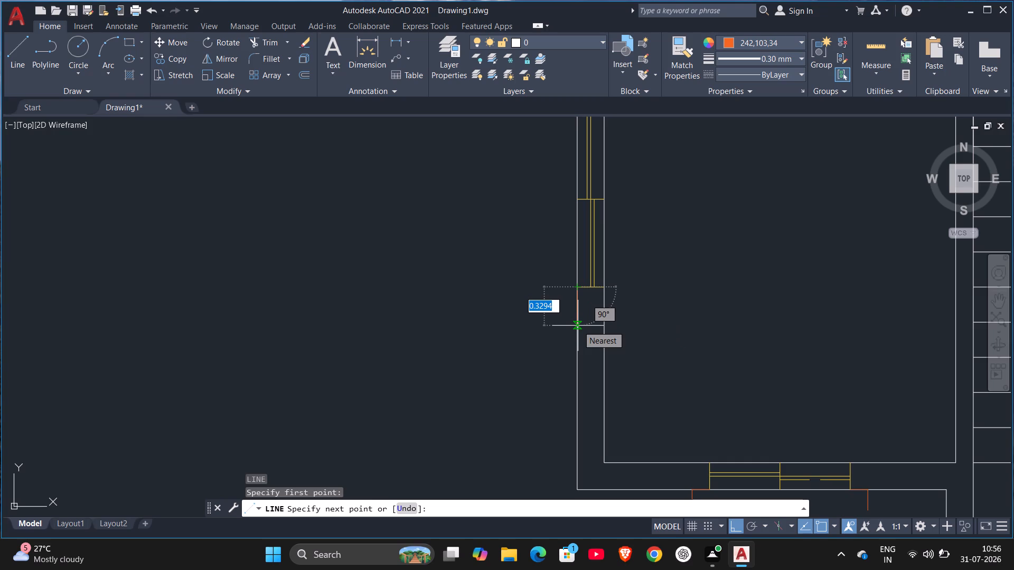
key(period)
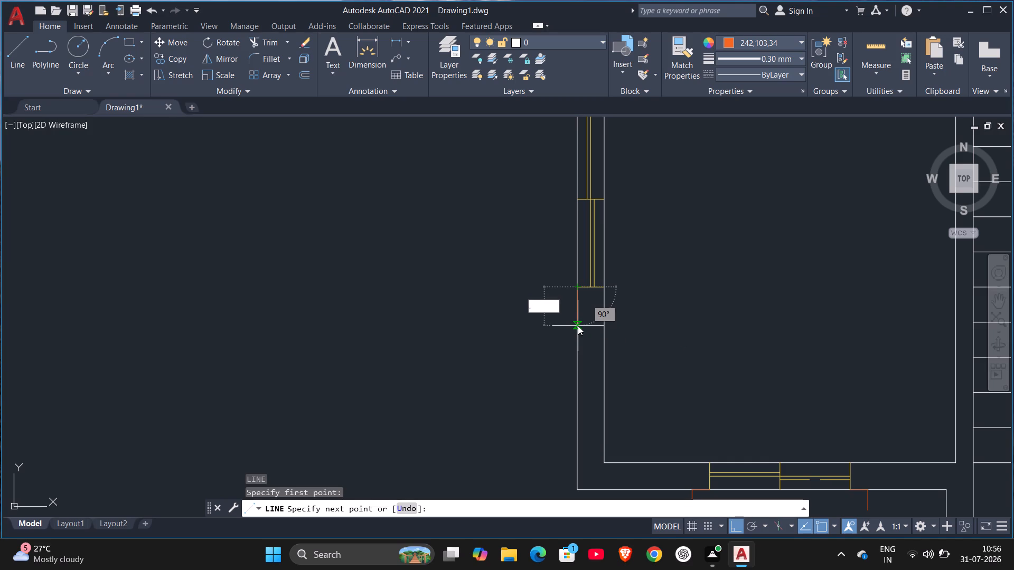
text(15)
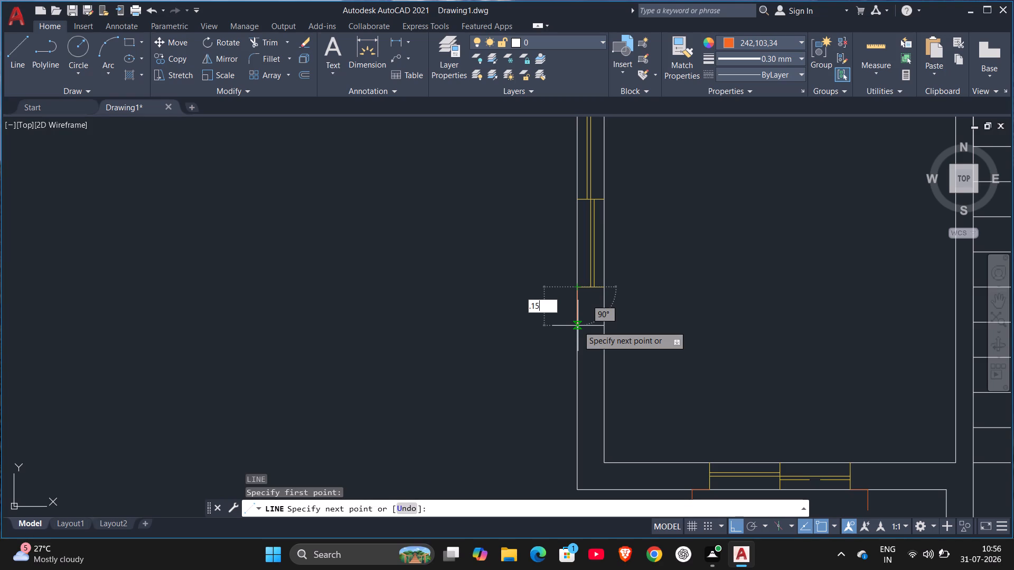
key(Return)
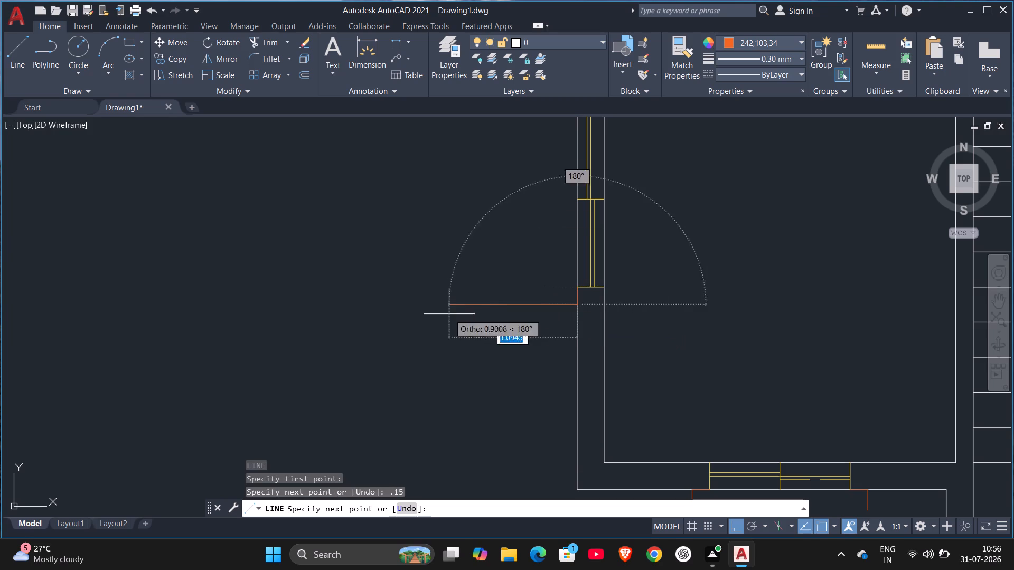
text(.45)
key(Return)
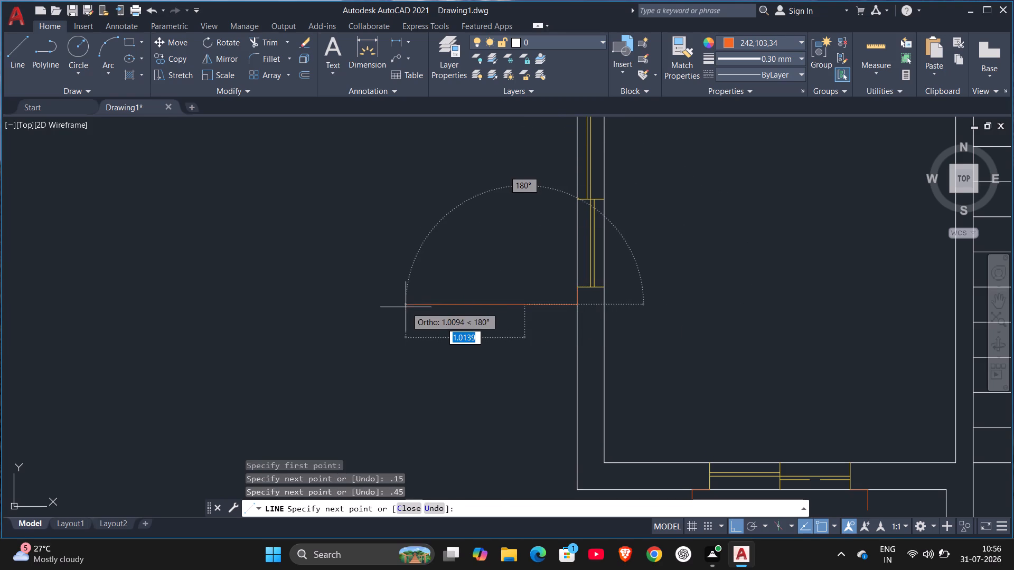
middle_drag(461, 148, 536, 477)
scroll(464, 175, up, 1)
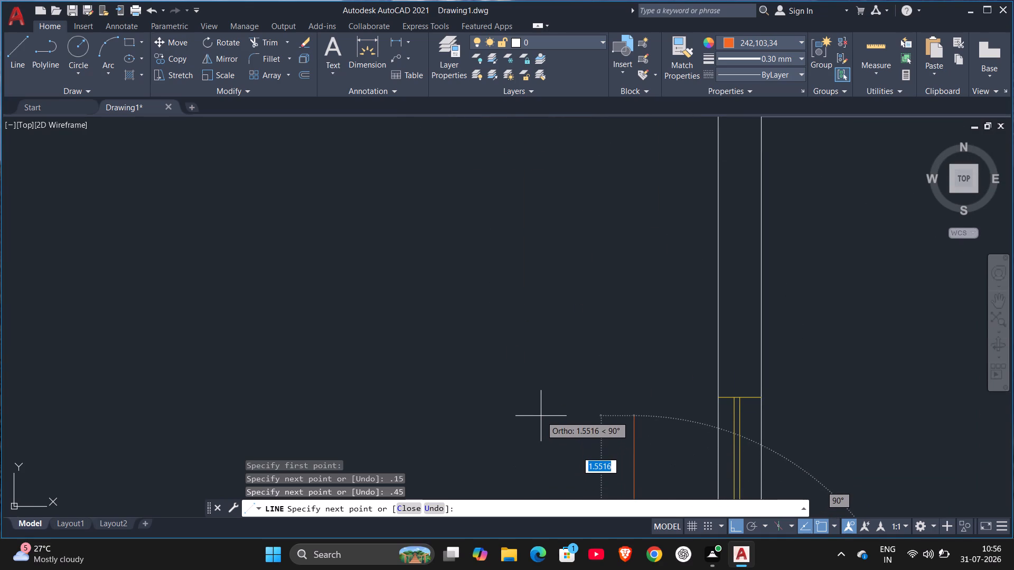
text(1.)
key(8)
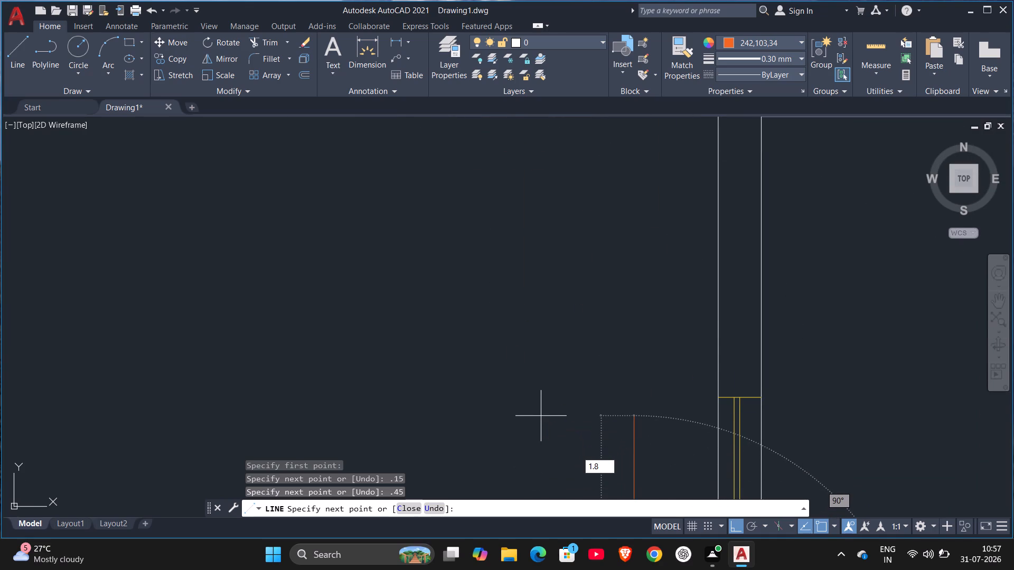
key(Return)
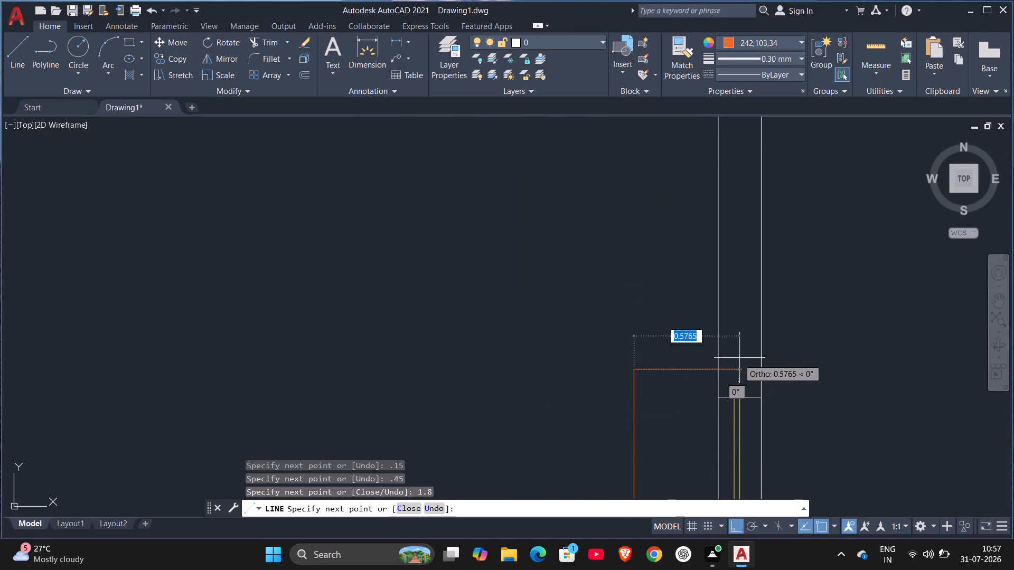
click(717, 369)
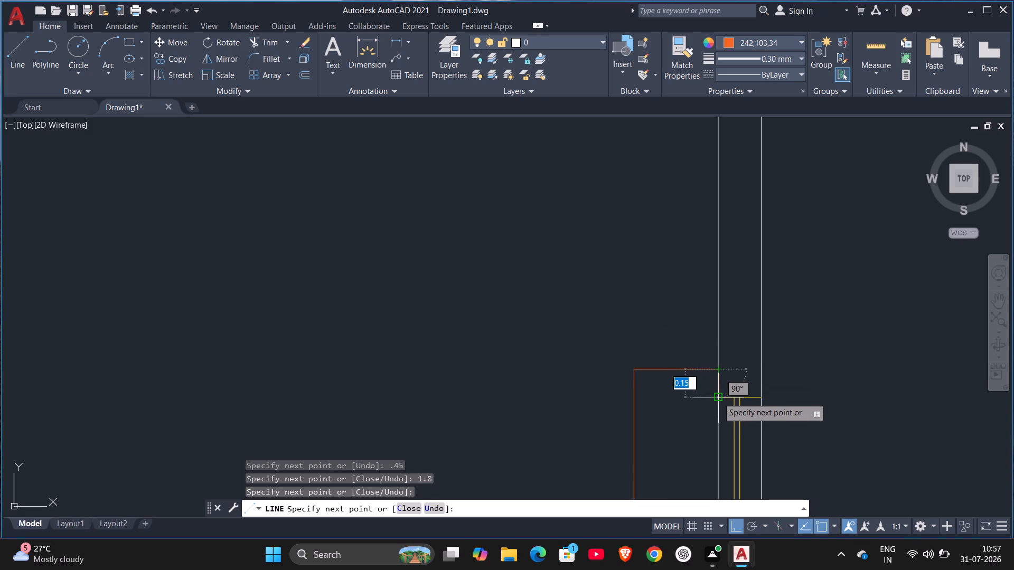
click(718, 397)
key(Escape)
key(grave)
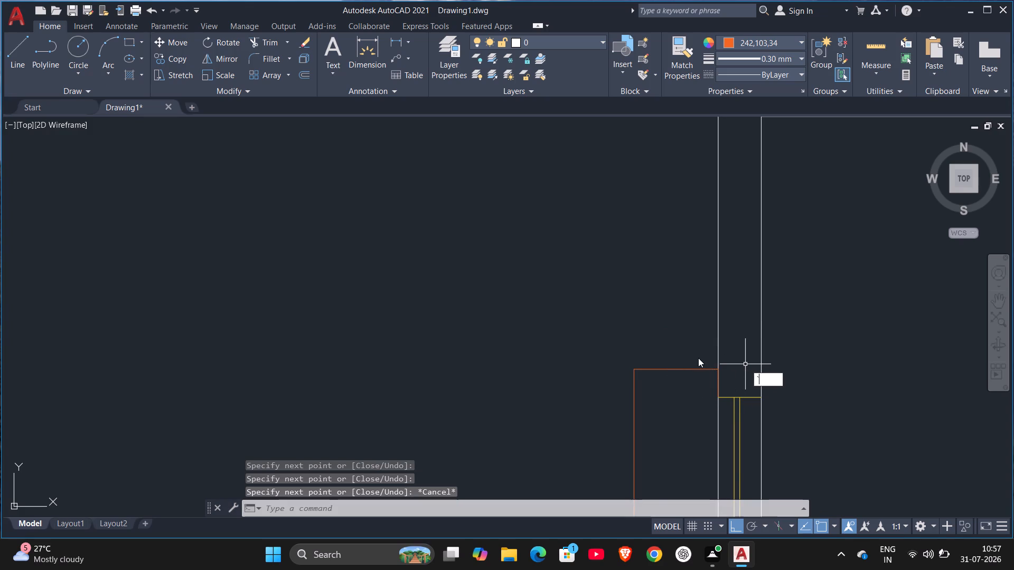
scroll(698, 363, down, 3)
middle_drag(677, 318, 665, 278)
key(Escape)
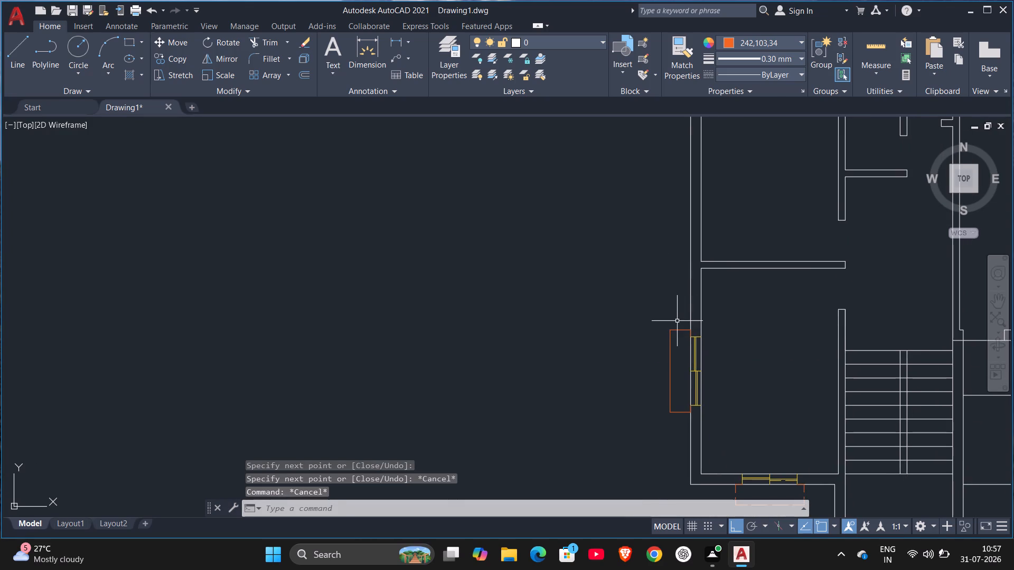
Change the linetype of the orange outline outside the west wall's window to ACAD_ISO02W100.
click(695, 322)
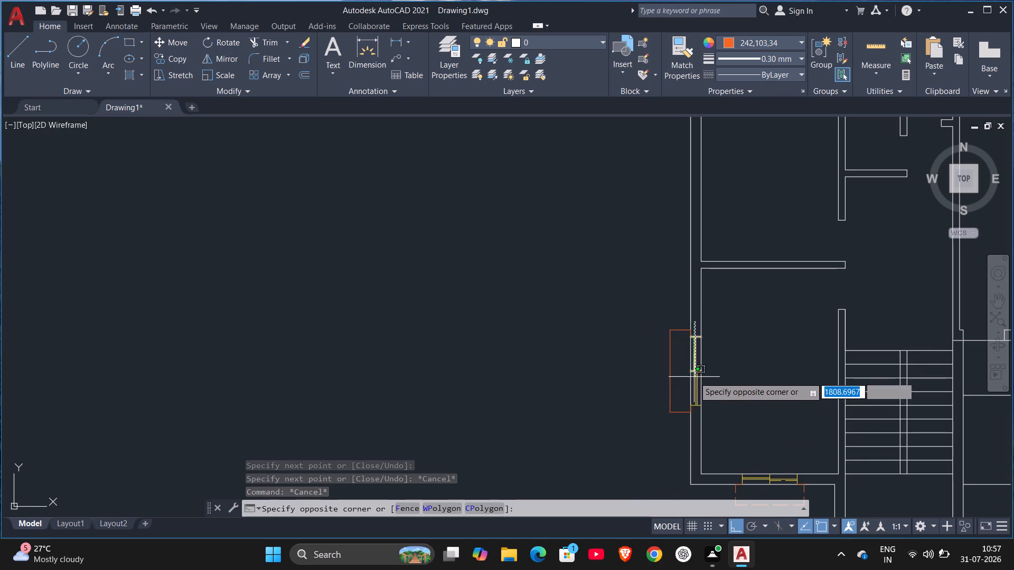
key(Escape)
click(653, 320)
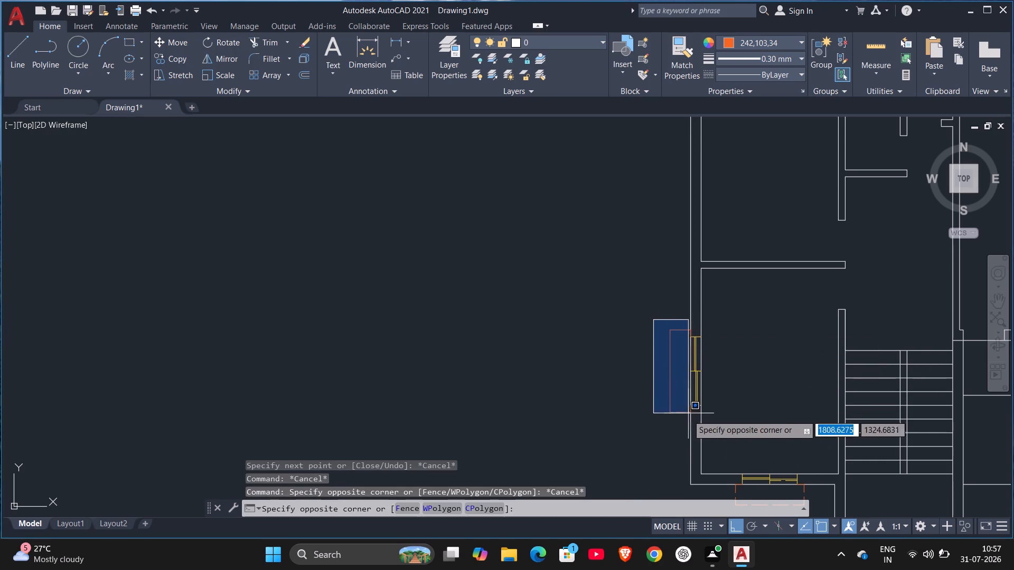
click(693, 438)
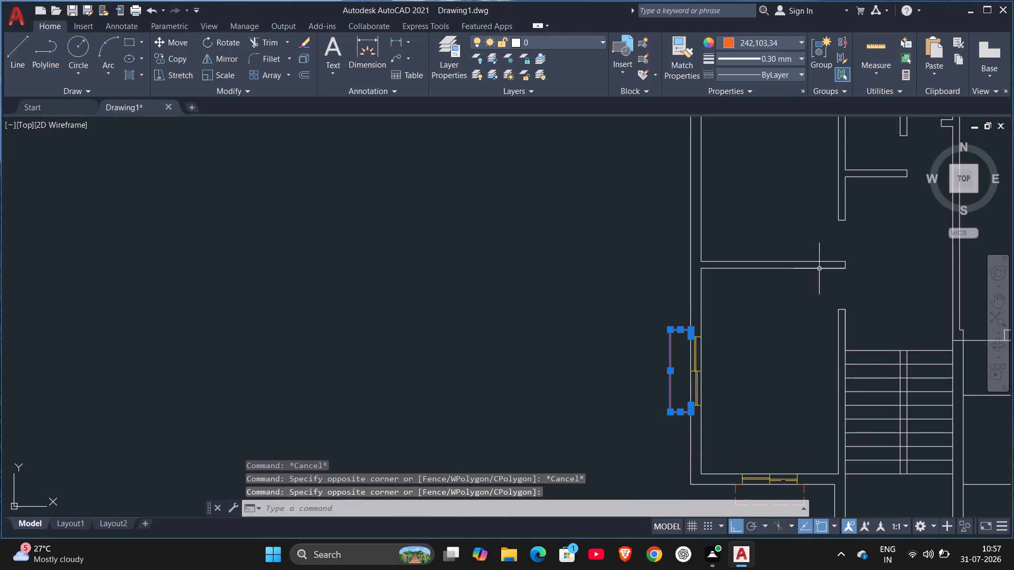
drag(767, 78, 767, 72)
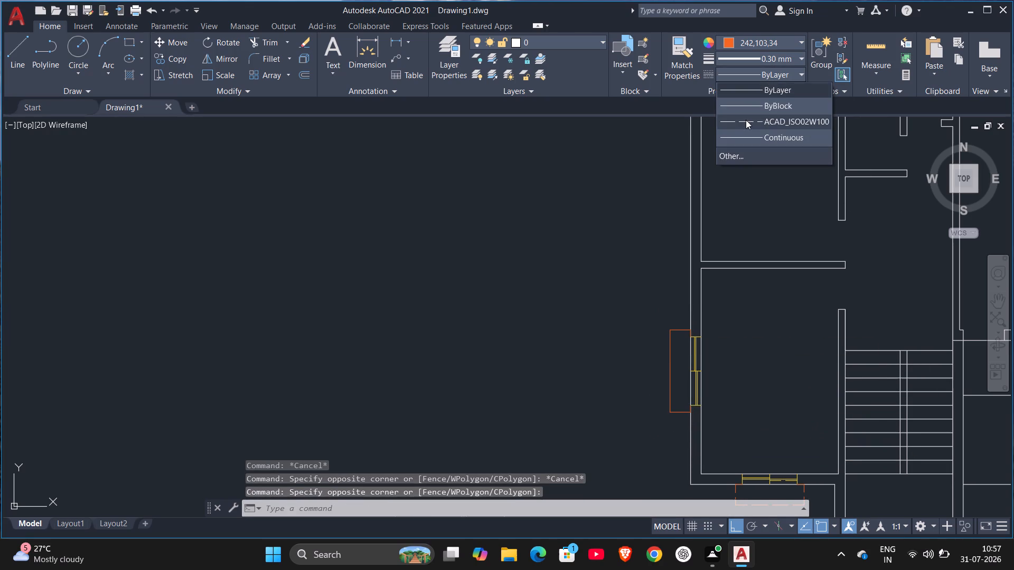
click(746, 116)
key(Escape)
Copy the west window symbol with its dashed outline straight north to the midpoint of the northwest room's west wall, using its inner centre point as base.
scroll(619, 347, down, 2)
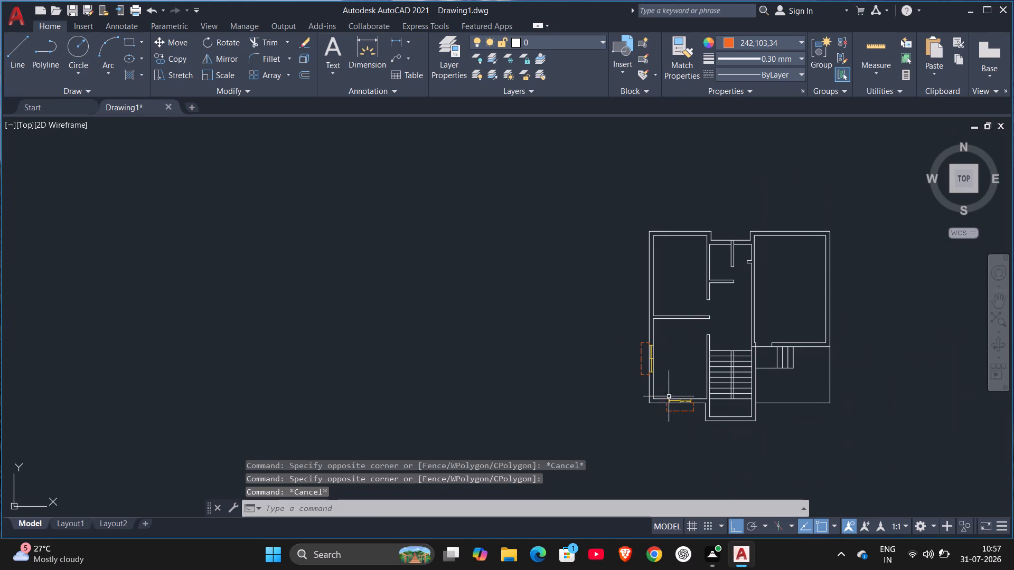
middle_drag(674, 391, 634, 354)
scroll(634, 354, up, 2)
middle_drag(634, 355, 649, 414)
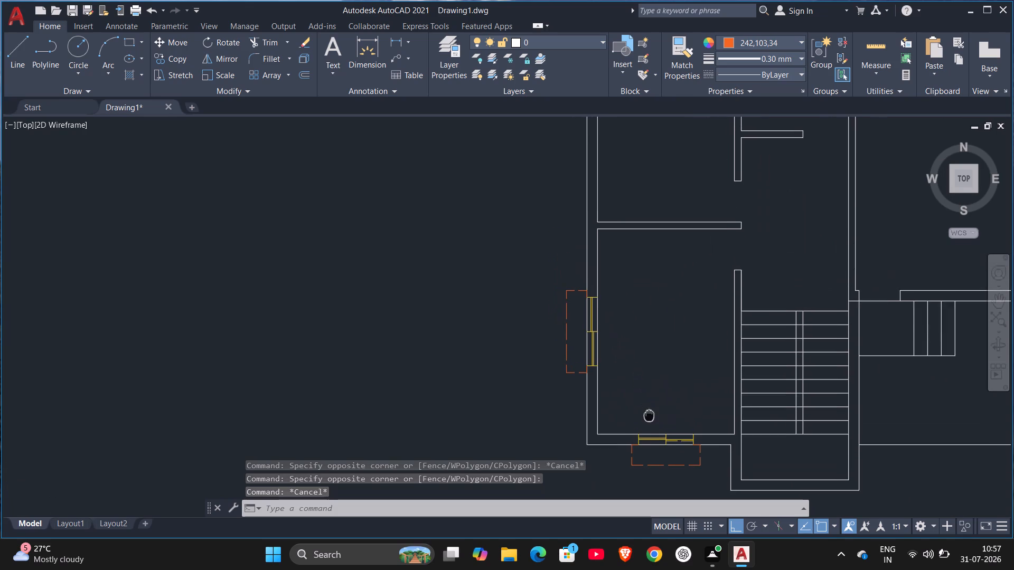
middle_drag(649, 414, 650, 415)
key(Escape)
drag(545, 278, 650, 405)
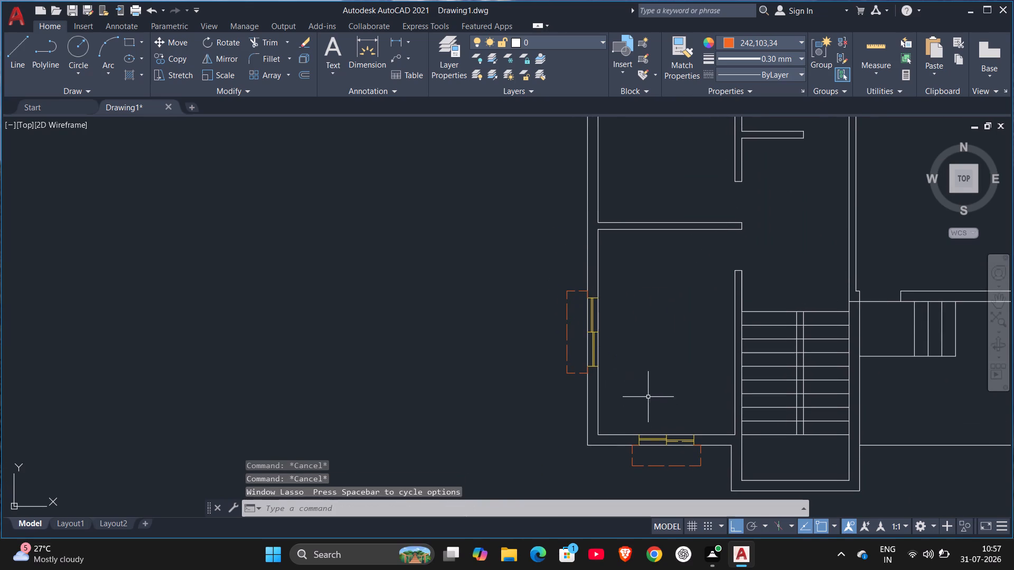
key(Escape)
drag(541, 261, 545, 273)
click(679, 408)
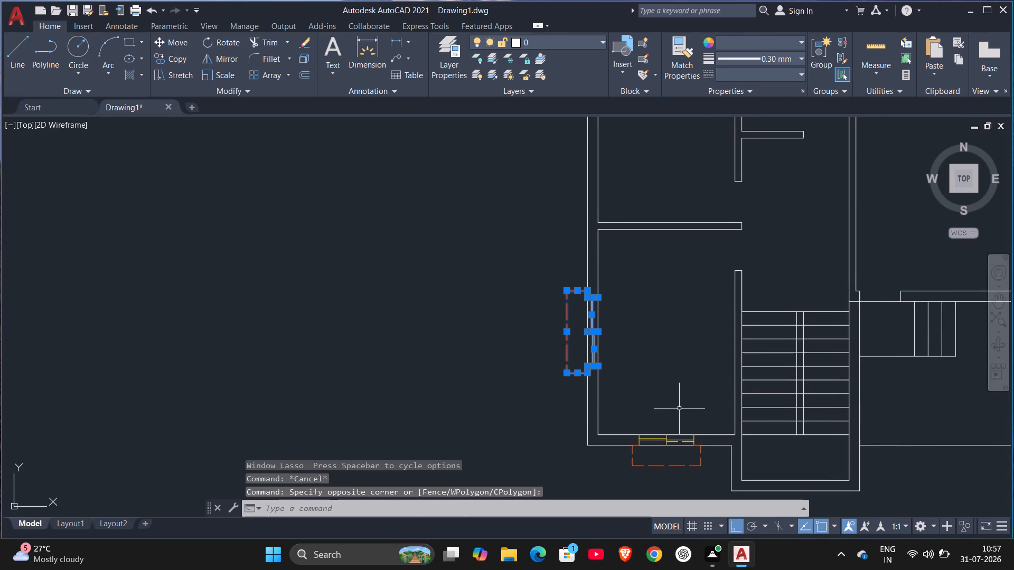
text(COP)
key(Return)
scroll(647, 368, up, 1)
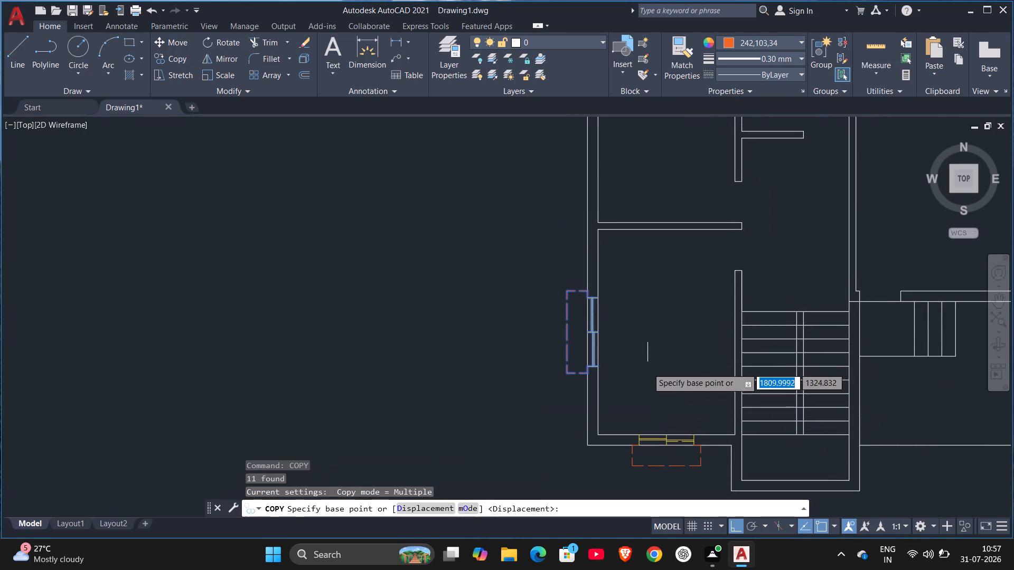
scroll(647, 368, up, 1)
click(521, 280)
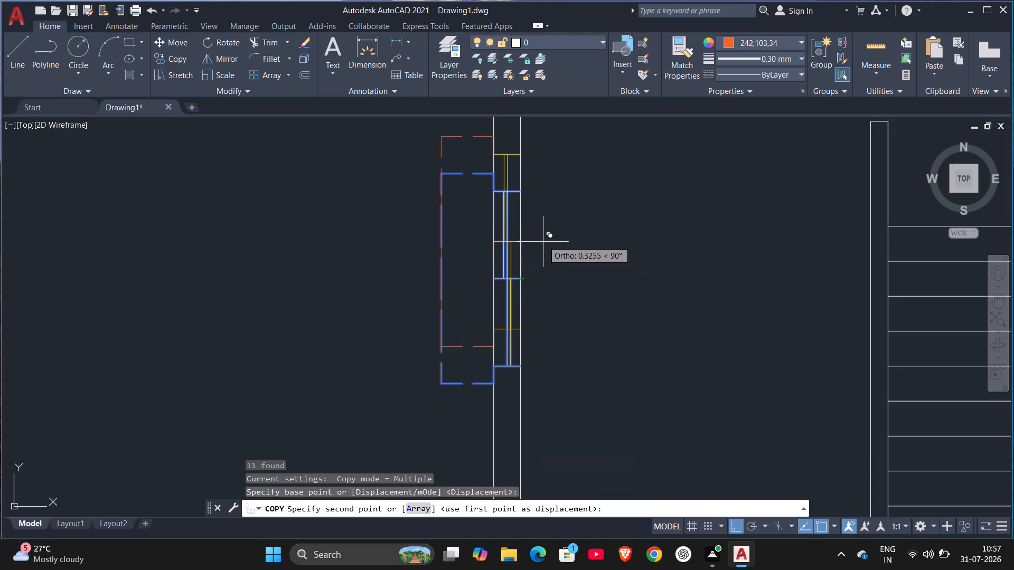
middle_drag(544, 240, 613, 490)
scroll(625, 395, down, 3)
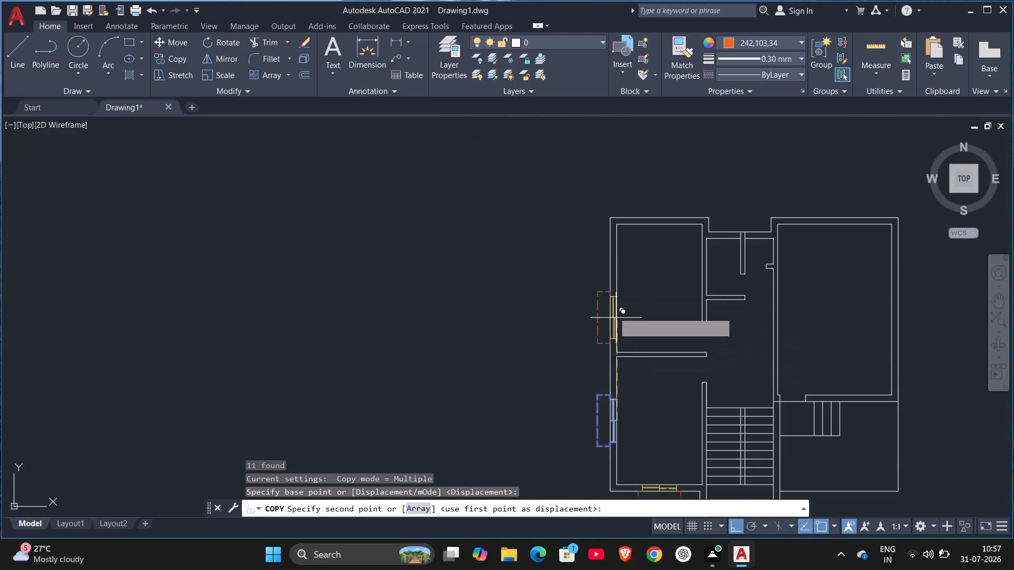
scroll(607, 288, up, 2)
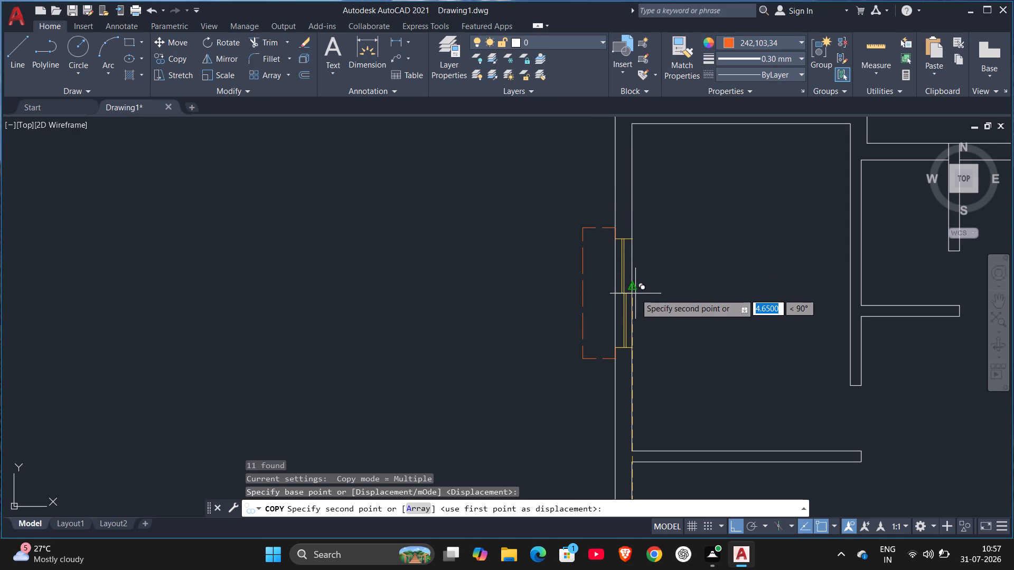
click(633, 290)
key(Escape)
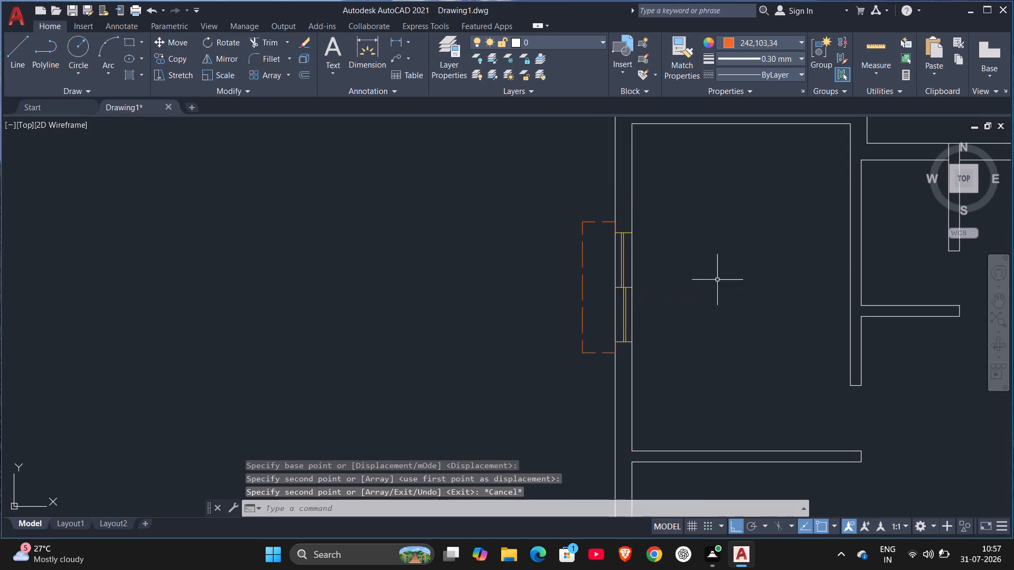
Copy the south wall's window symbol and dashed outline about 5.23 due west into the empty space outside the plan.
scroll(807, 422, down, 2)
middle_drag(774, 419, 618, 297)
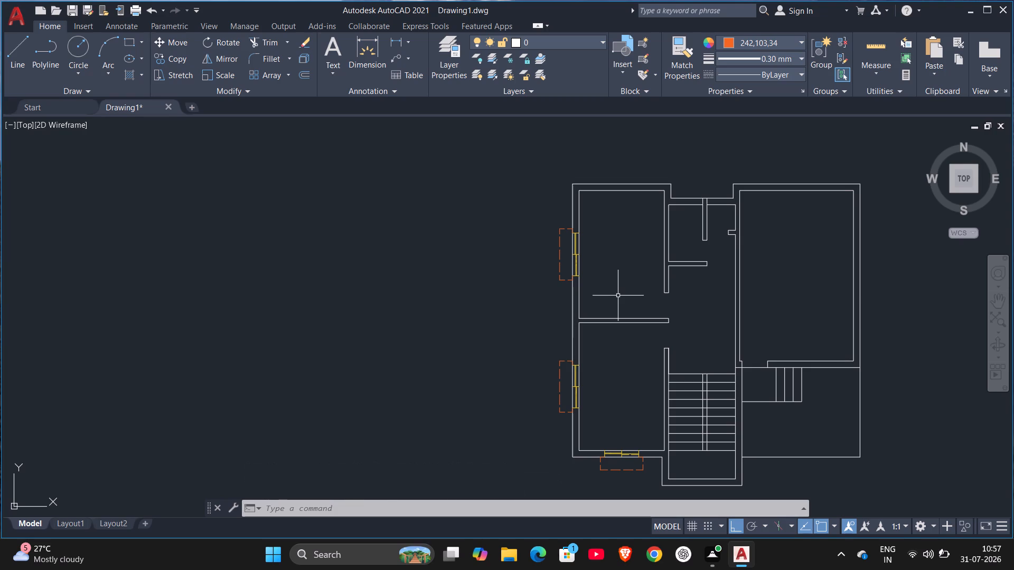
middle_drag(658, 464, 656, 454)
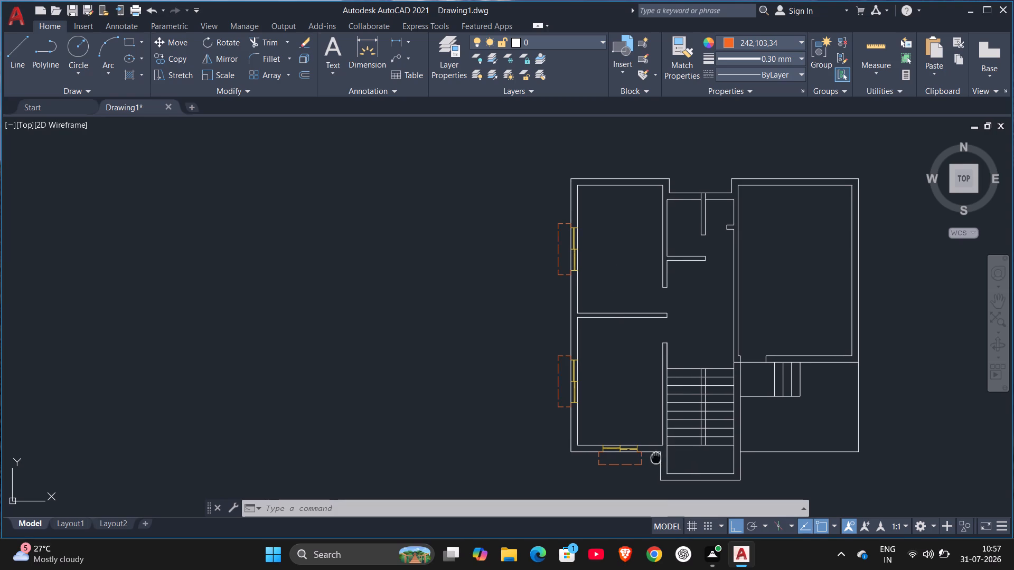
middle_drag(656, 454, 648, 394)
scroll(576, 396, up, 2)
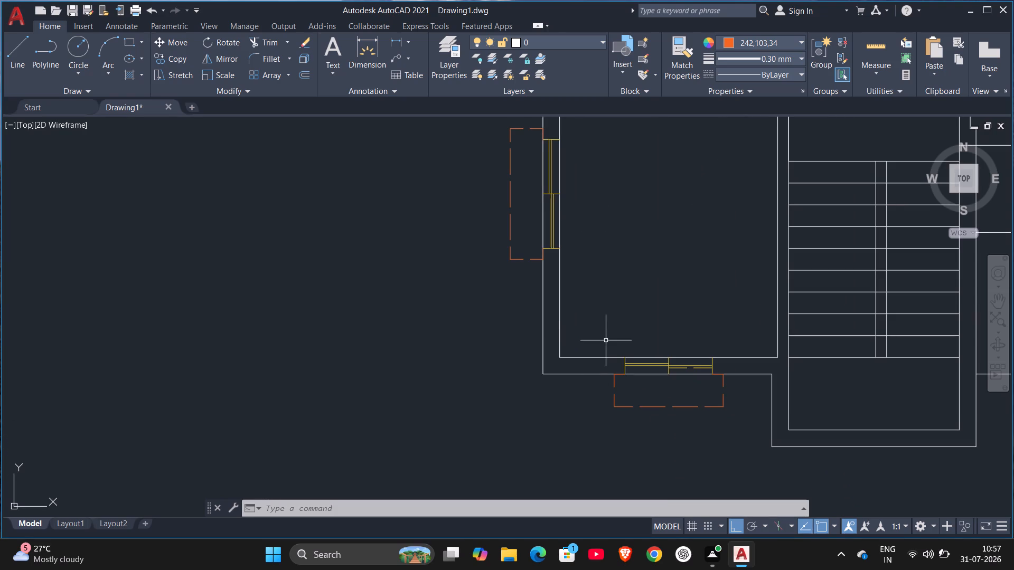
drag(597, 344, 604, 349)
click(757, 461)
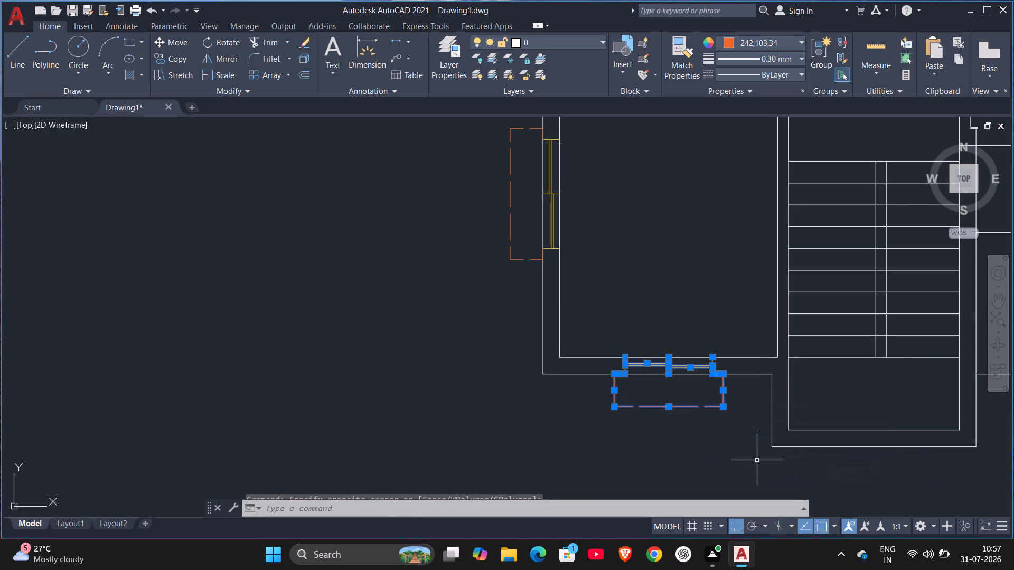
key(c)
key(o)
key(Return)
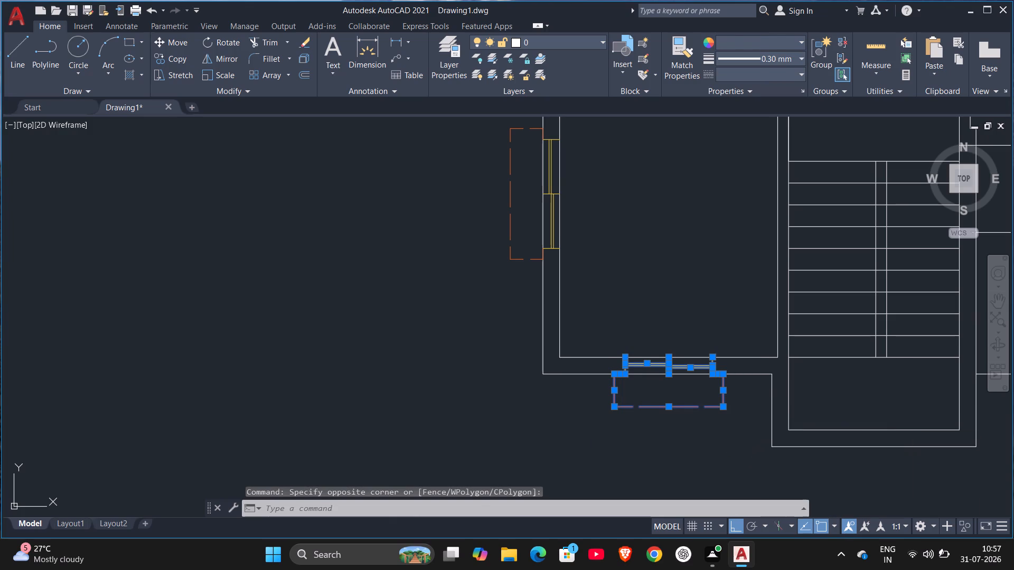
scroll(674, 342, up, 3)
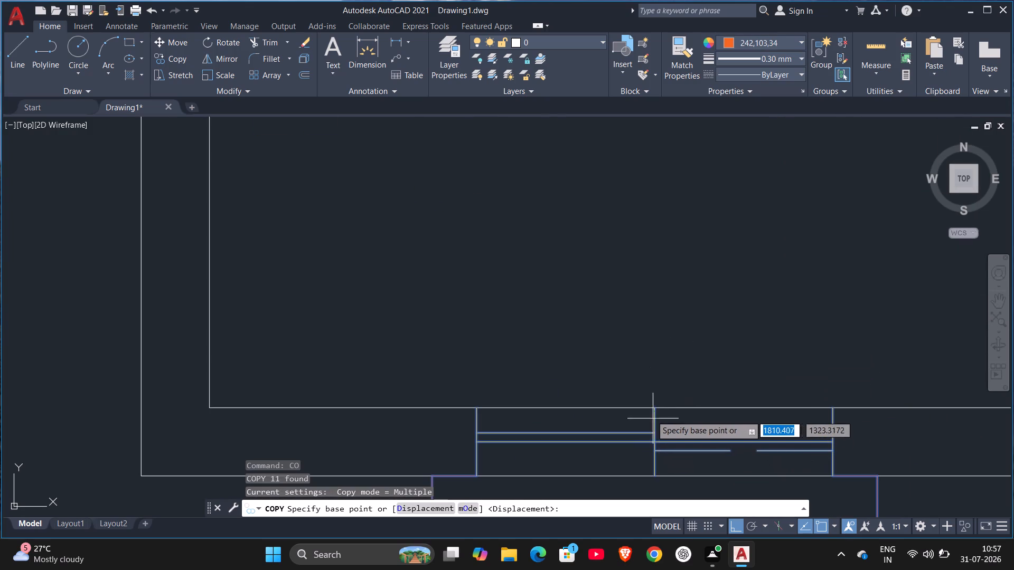
click(653, 408)
scroll(261, 281, down, 4)
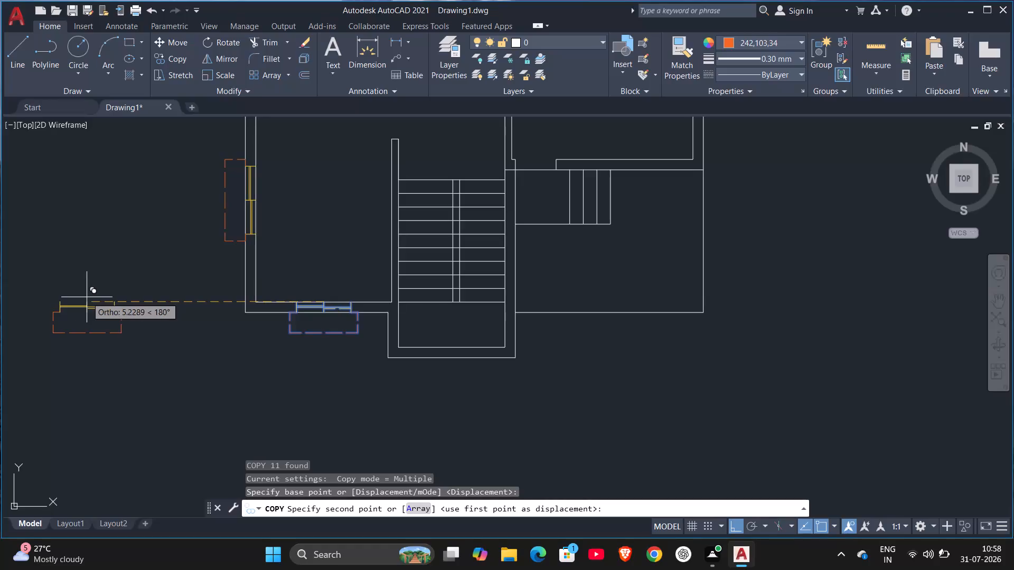
click(87, 297)
key(Escape)
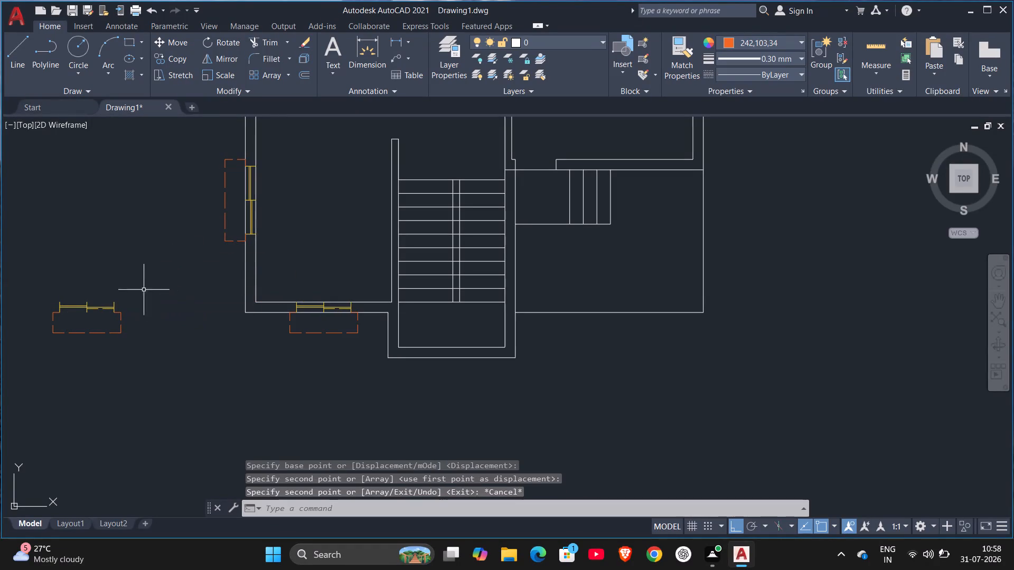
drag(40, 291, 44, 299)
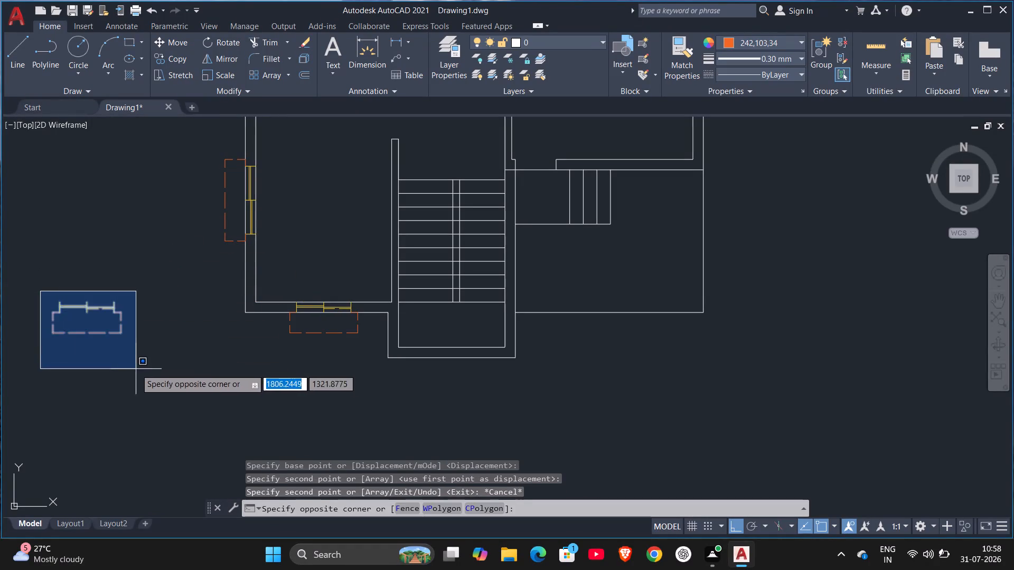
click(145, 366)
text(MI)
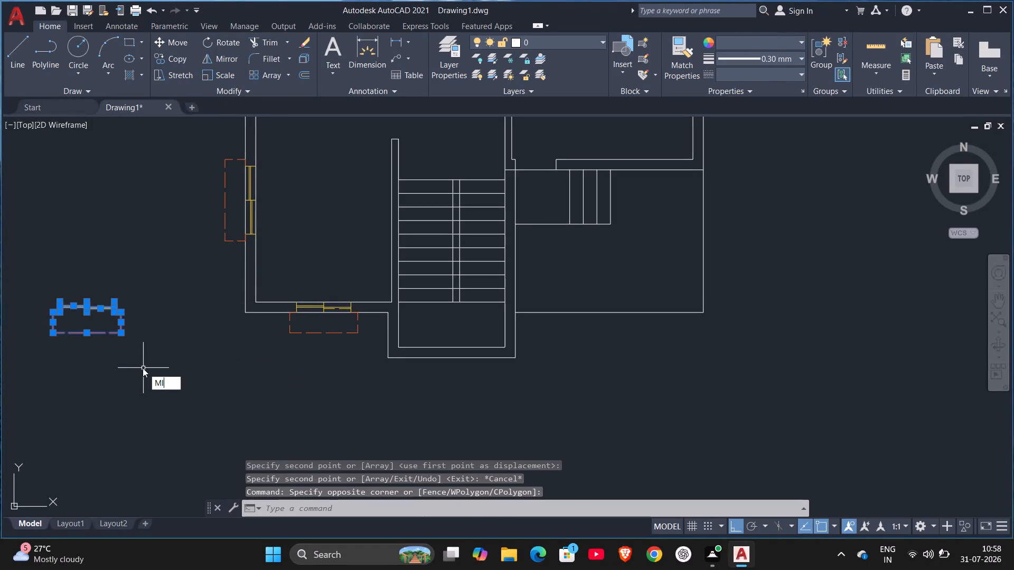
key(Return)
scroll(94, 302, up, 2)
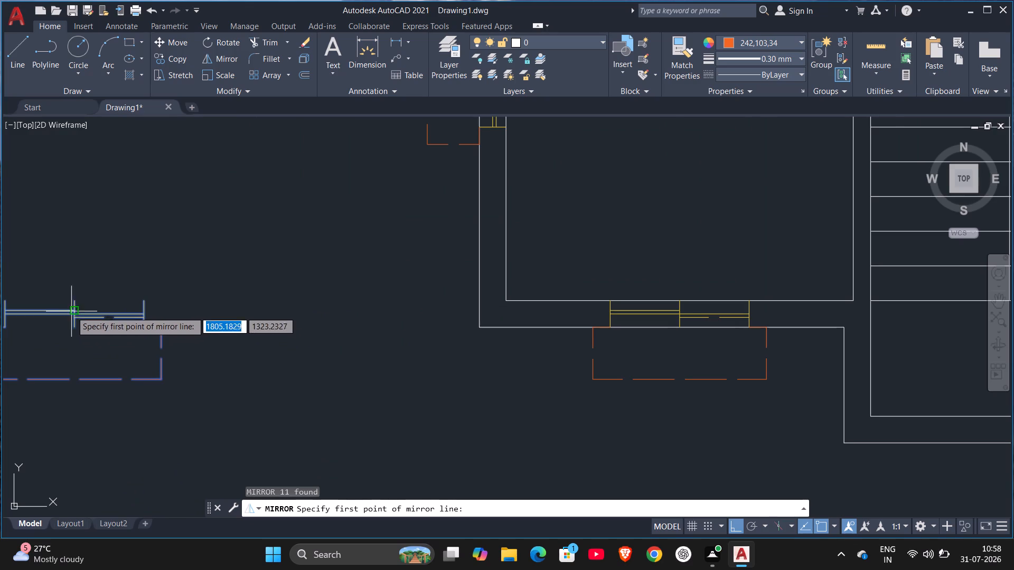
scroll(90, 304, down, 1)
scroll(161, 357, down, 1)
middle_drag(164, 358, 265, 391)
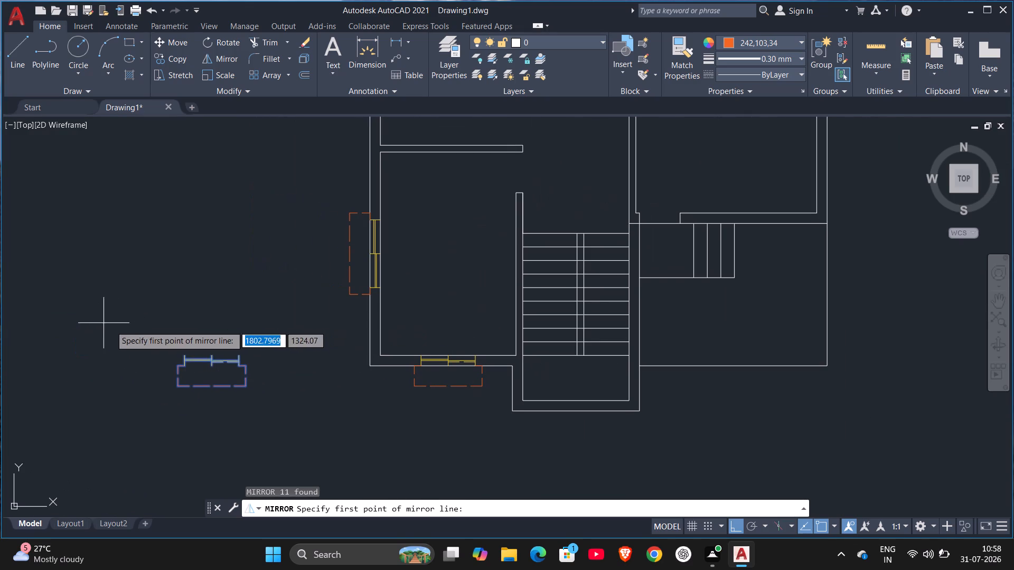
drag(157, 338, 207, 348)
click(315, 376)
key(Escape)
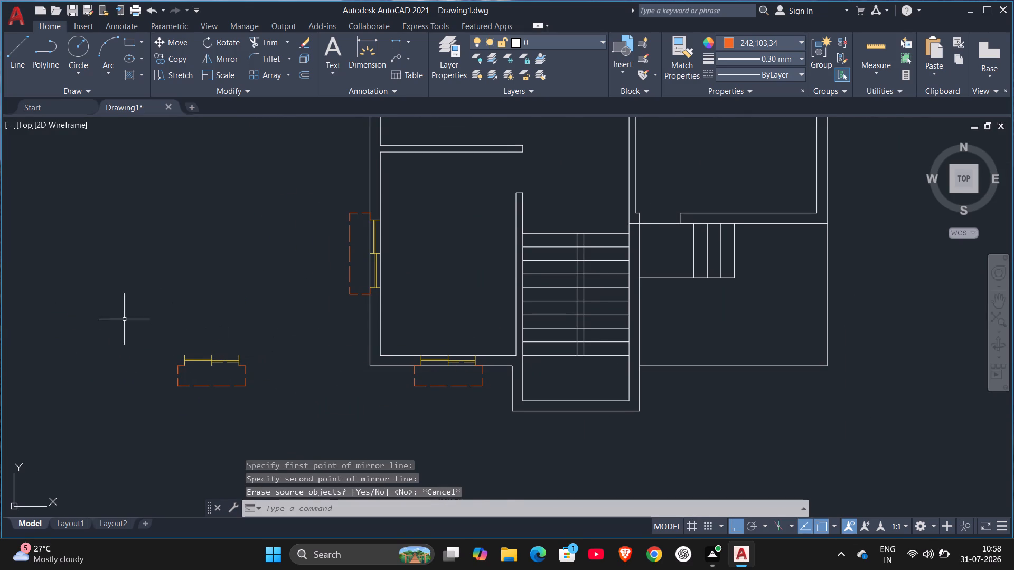
Mirror the loose window copy across a horizontal line just above it, keeping the source objects.
drag(130, 328, 169, 347)
drag(312, 453, 317, 441)
text(MI)
key(Return)
drag(127, 336, 153, 344)
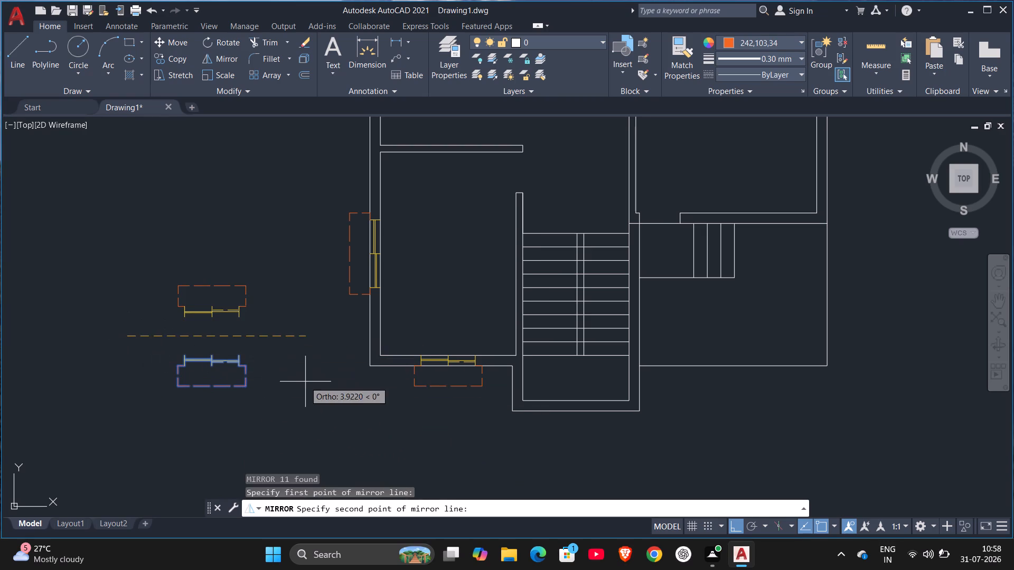
click(305, 382)
drag(322, 424, 307, 382)
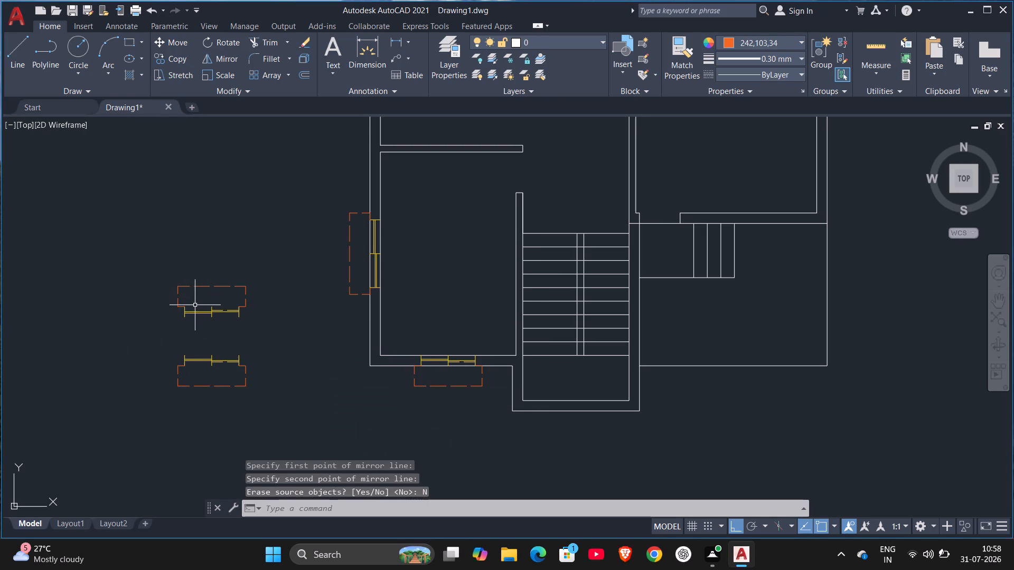
Copy the mirrored loose window symbol with its dashed outline to the midpoint of the northwest room's north wall, using its inner centre point as base.
drag(164, 273, 171, 284)
click(282, 341)
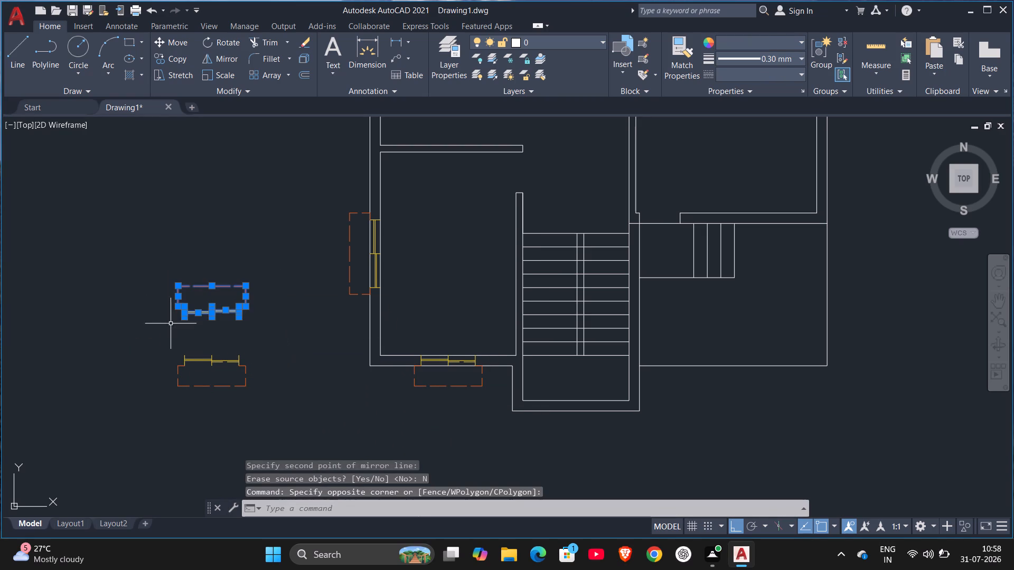
text(CO)
key(Return)
scroll(193, 311, up, 3)
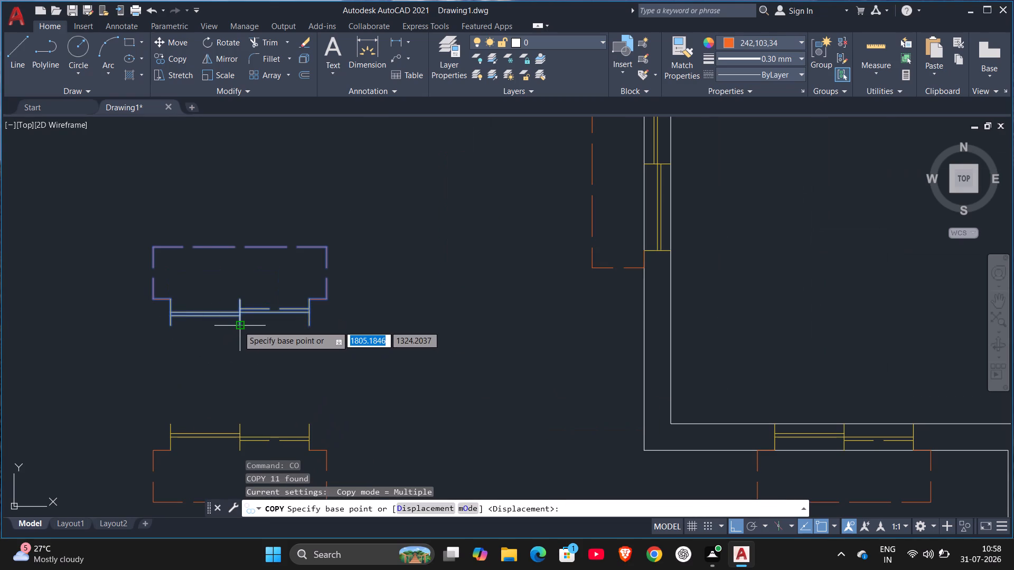
click(238, 326)
scroll(537, 259, down, 1)
middle_drag(537, 270, 320, 345)
scroll(517, 298, down, 1)
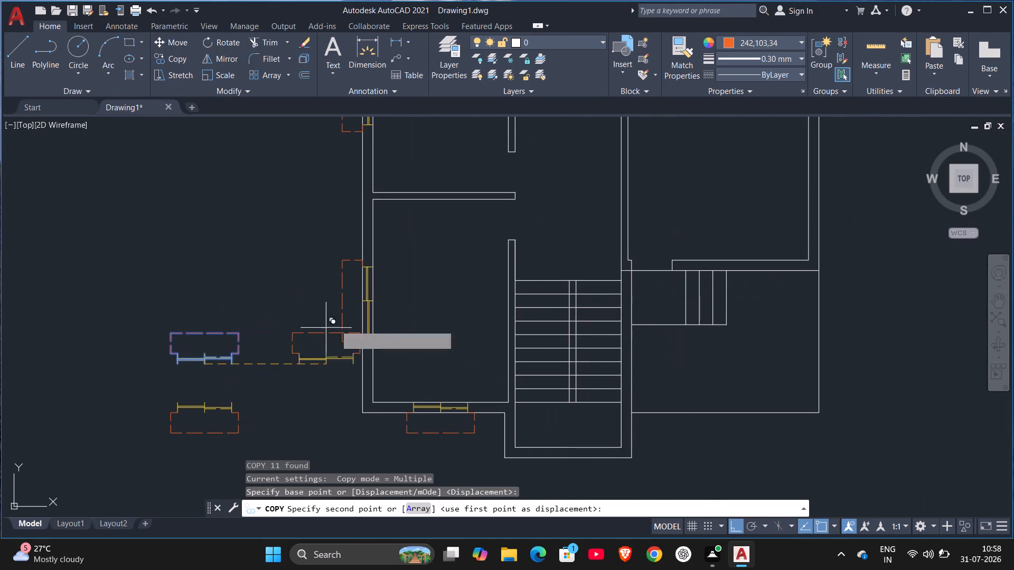
click(734, 525)
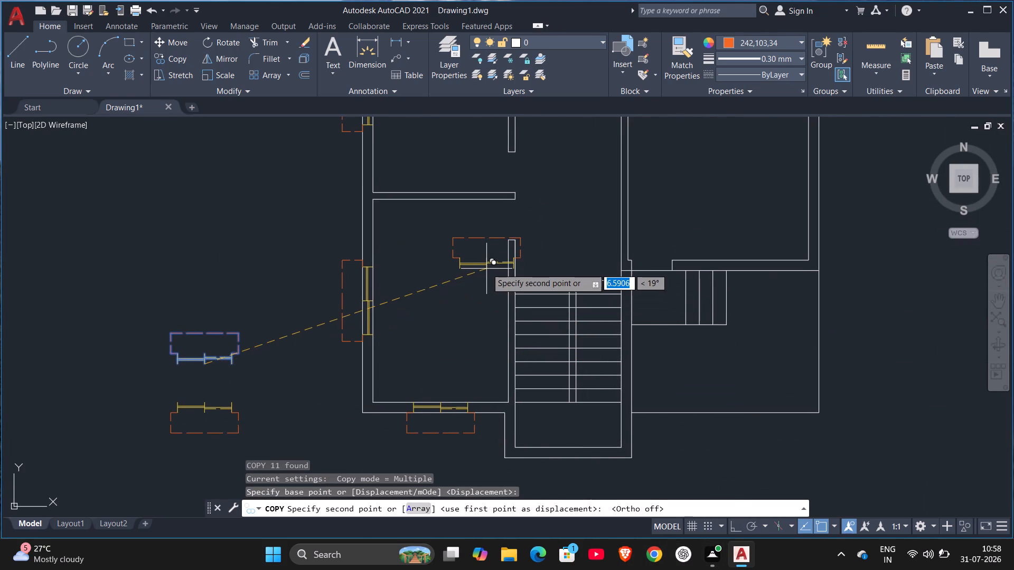
scroll(478, 277, down, 2)
middle_drag(456, 369, 453, 478)
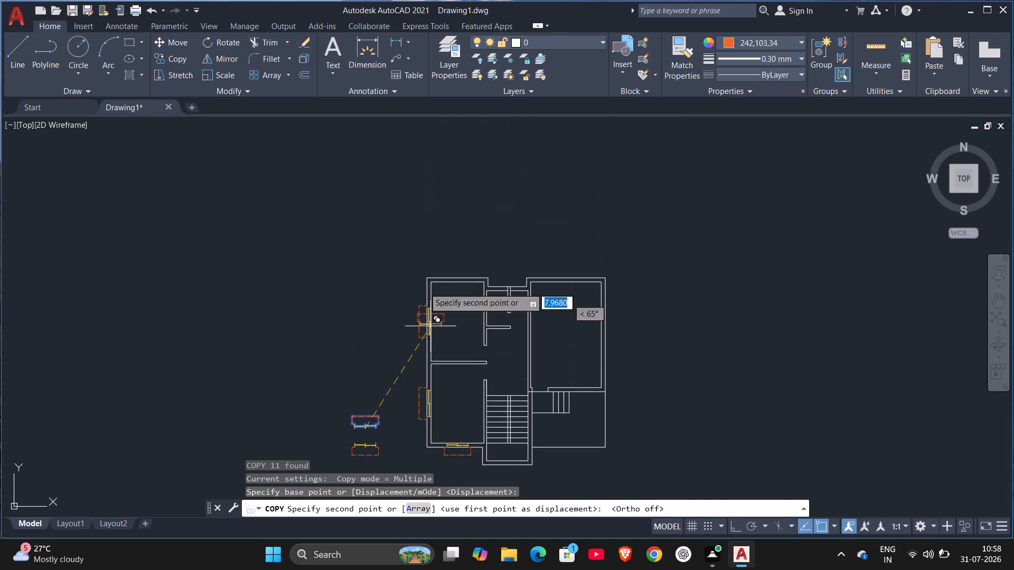
scroll(422, 269, up, 2)
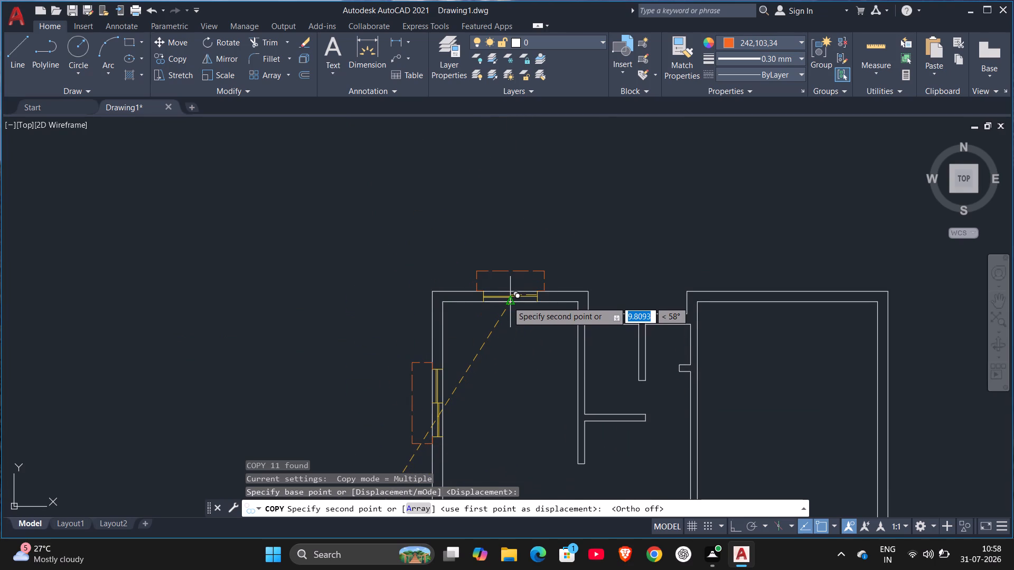
click(508, 300)
key(Escape)
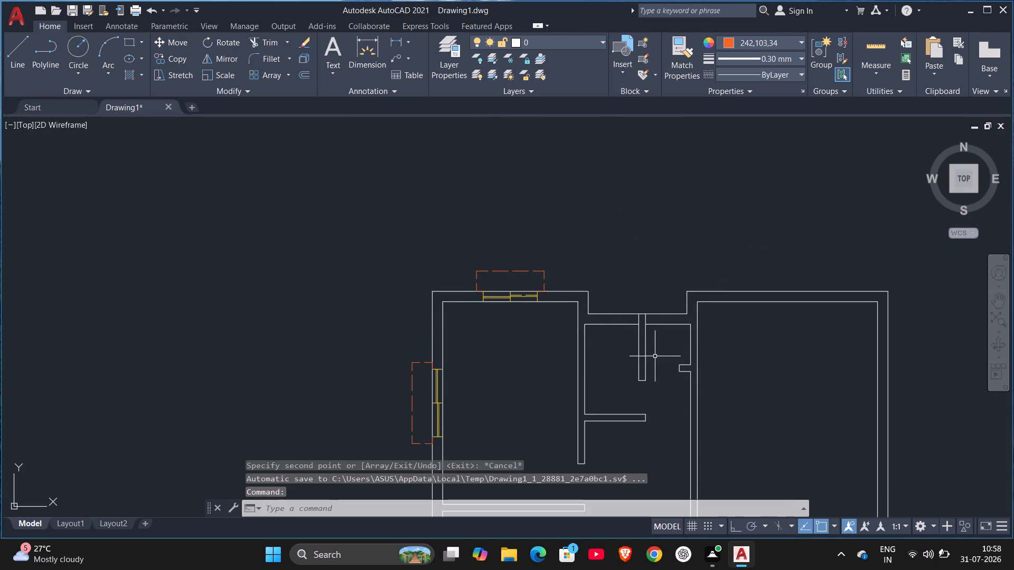
Delete the two loose window symbols with dashed outlines in the empty space west of the plan.
middle_drag(635, 367, 549, 127)
scroll(549, 133, down, 3)
scroll(549, 242, up, 1)
middle_drag(549, 242, 544, 262)
scroll(549, 242, up, 1)
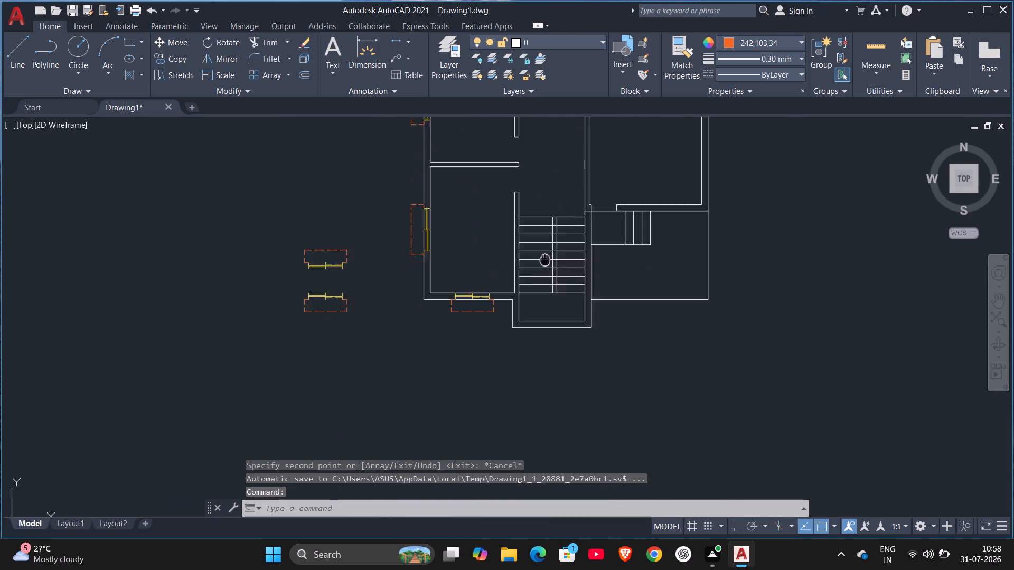
middle_drag(544, 262, 466, 375)
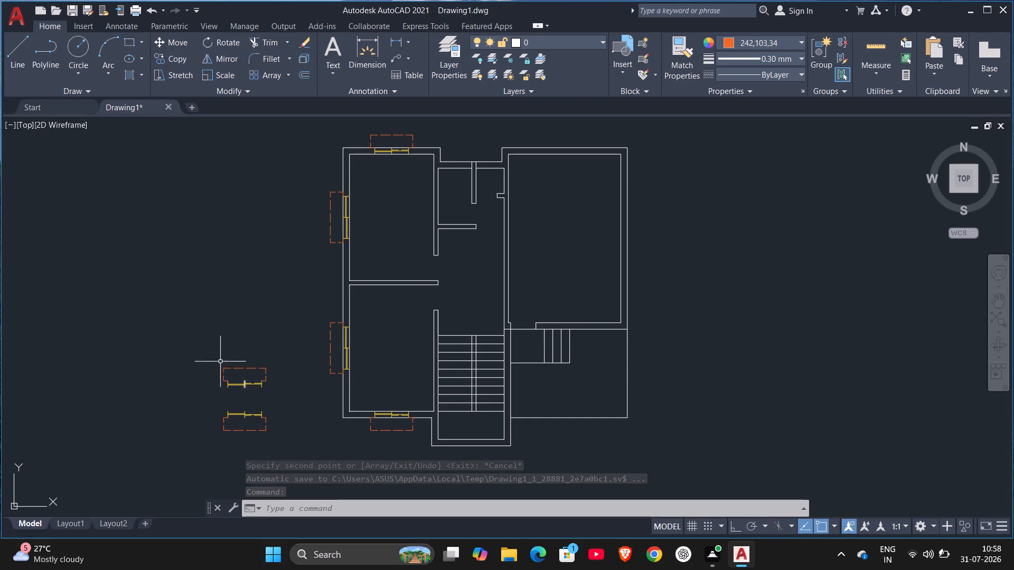
drag(199, 355, 229, 423)
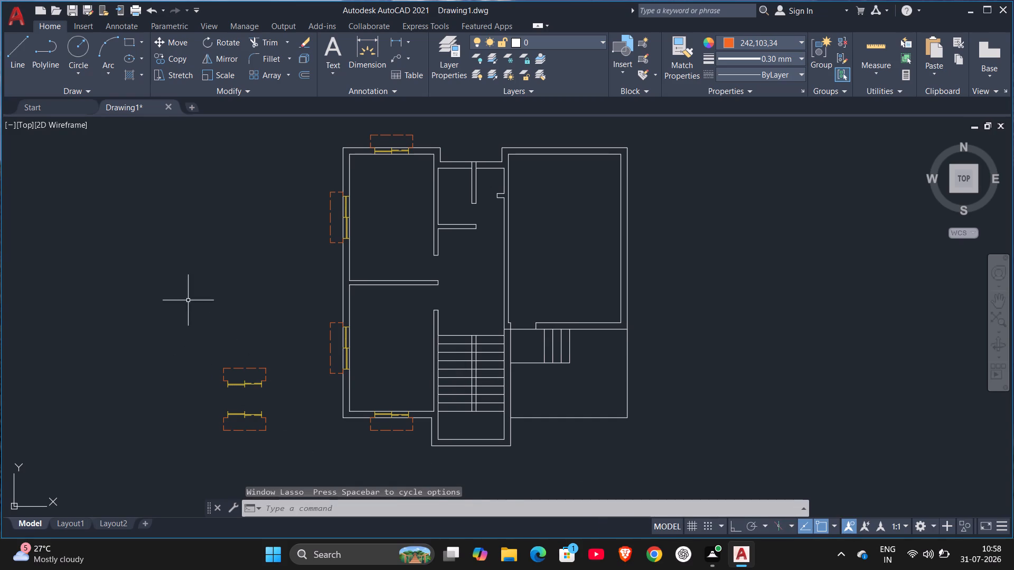
drag(188, 300, 189, 309)
drag(323, 485, 328, 476)
key(Delete)
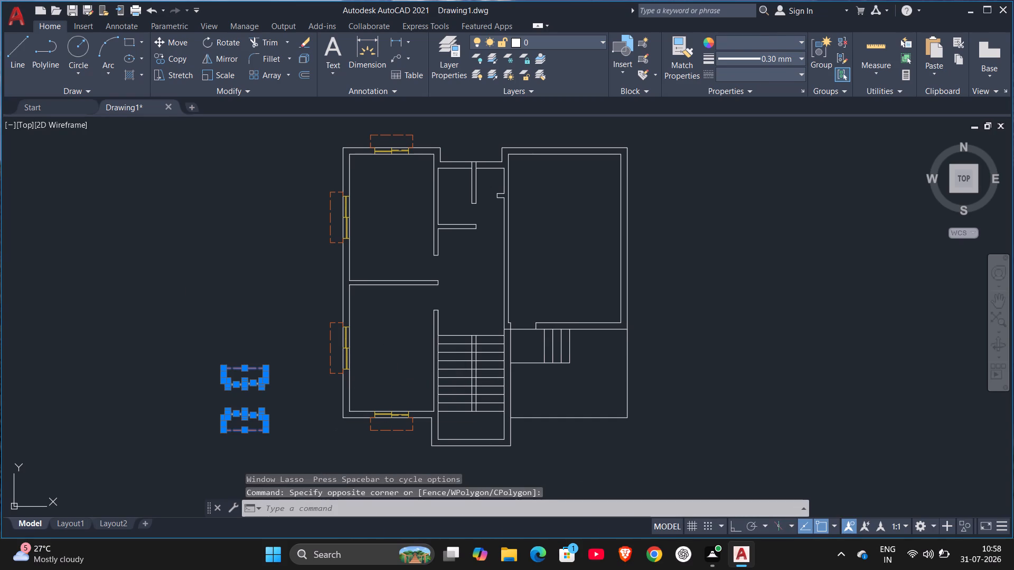
Copy the northwest room's west window with its dashed outline twice into the empty space east of the plan, about 3.22 apart vertically.
drag(316, 179, 347, 208)
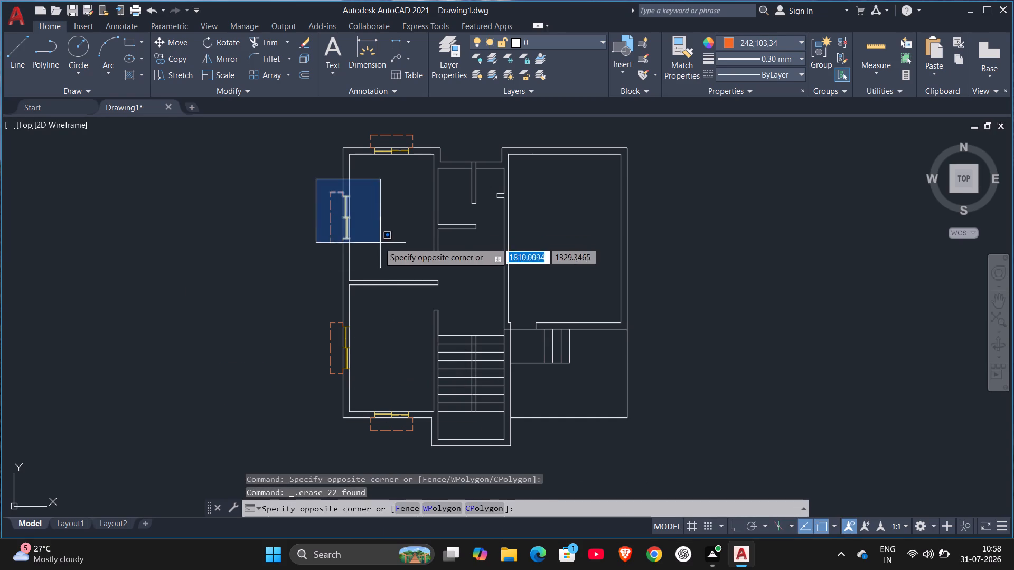
click(369, 260)
text(CO)
key(Return)
scroll(378, 242, up, 3)
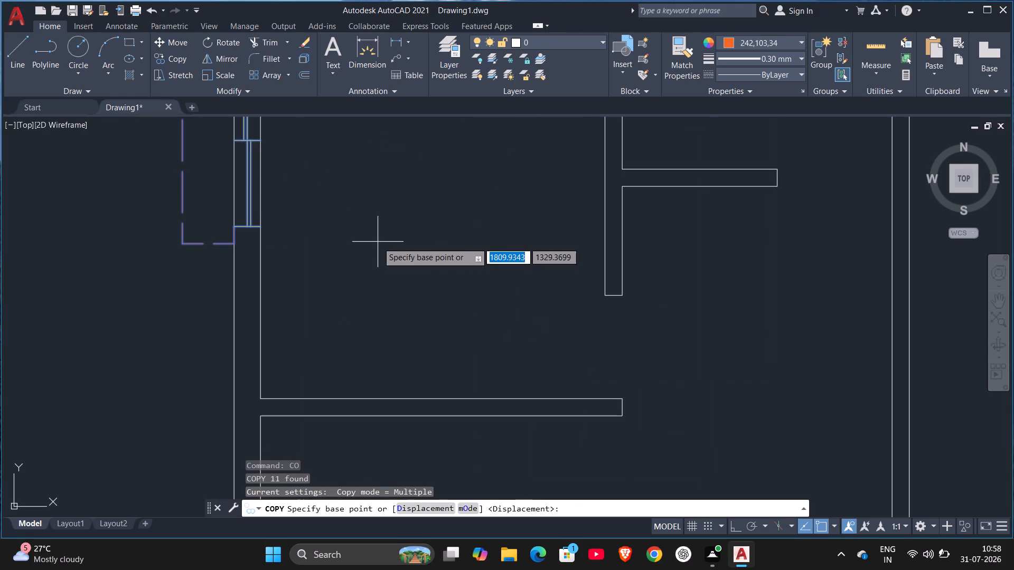
click(257, 141)
middle_drag(408, 267, 424, 282)
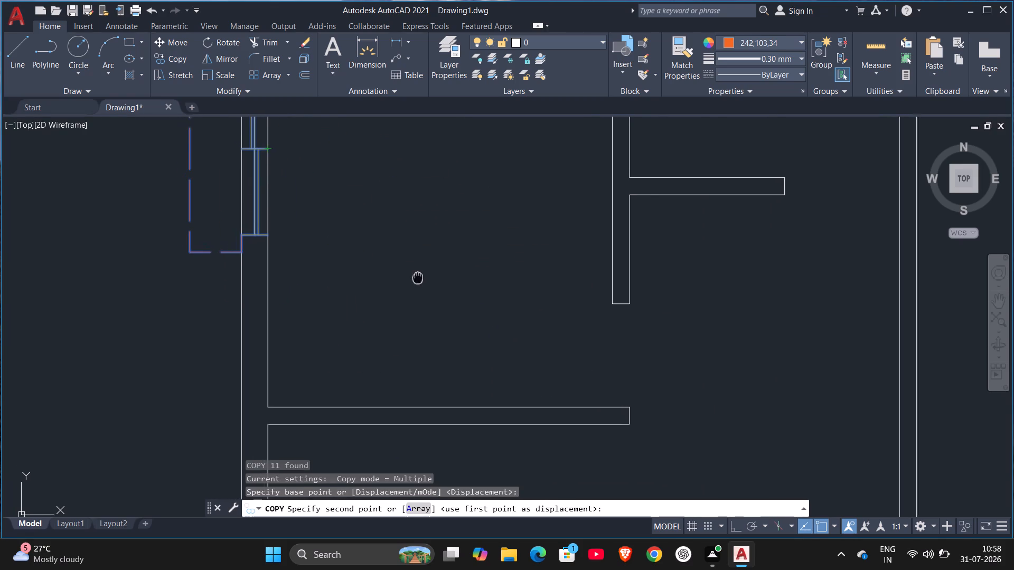
middle_drag(424, 282, 814, 403)
scroll(781, 387, down, 4)
middle_drag(812, 378, 414, 276)
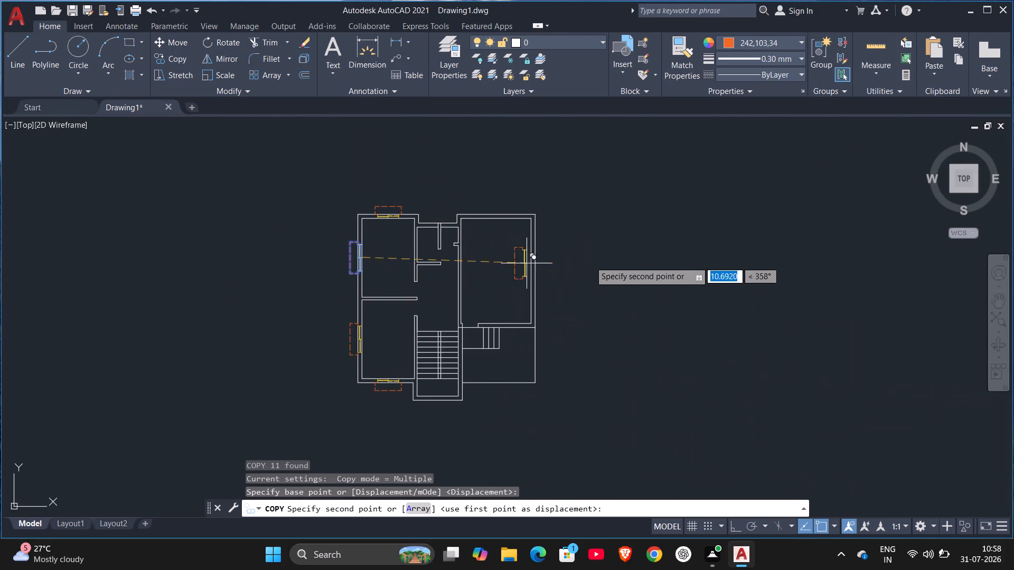
click(605, 244)
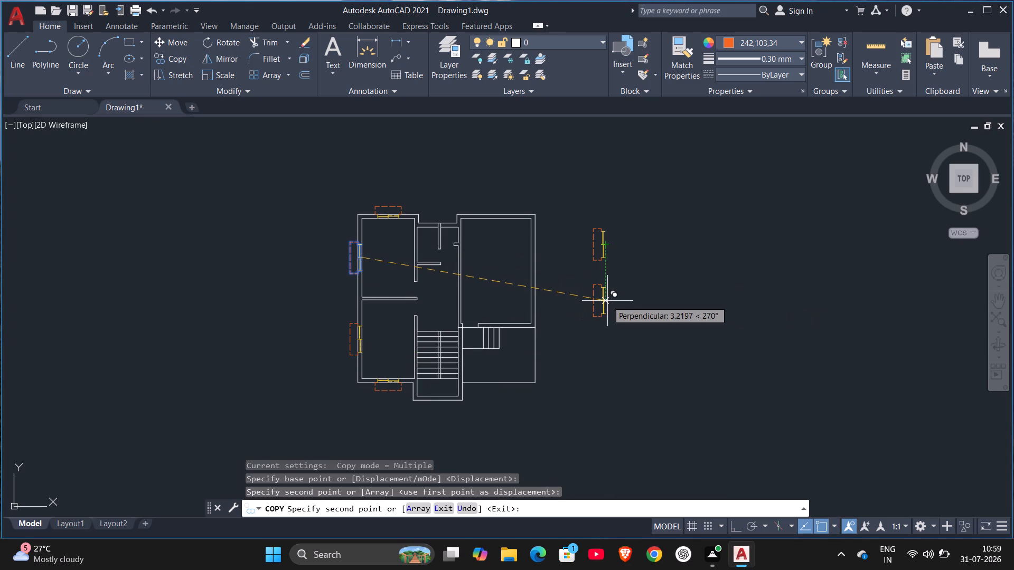
click(607, 301)
key(Escape)
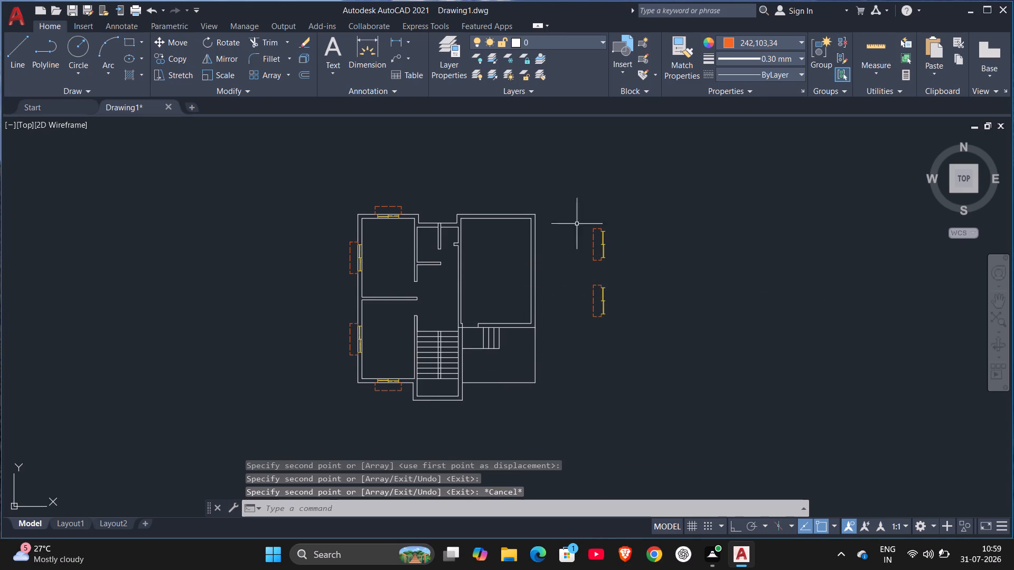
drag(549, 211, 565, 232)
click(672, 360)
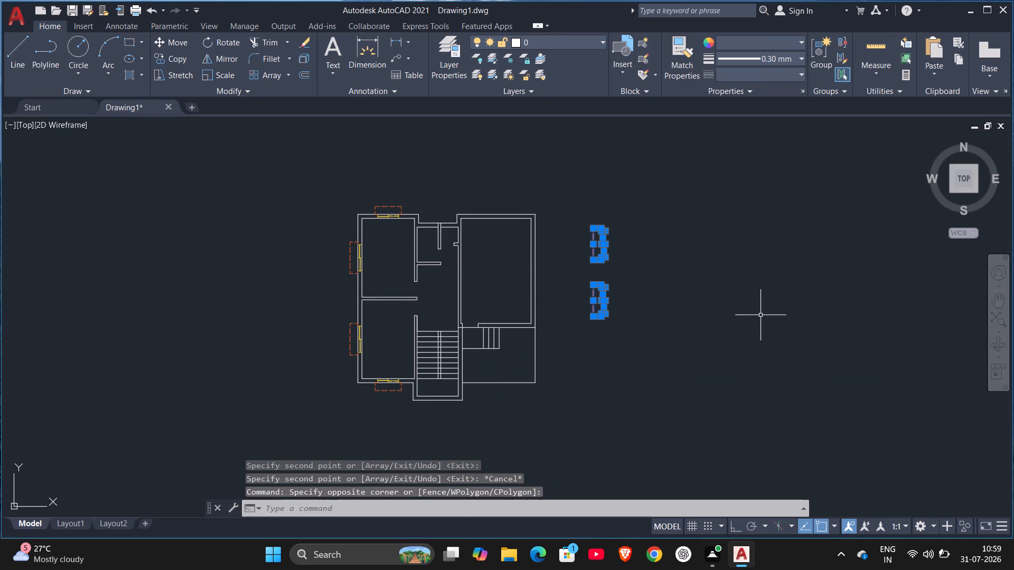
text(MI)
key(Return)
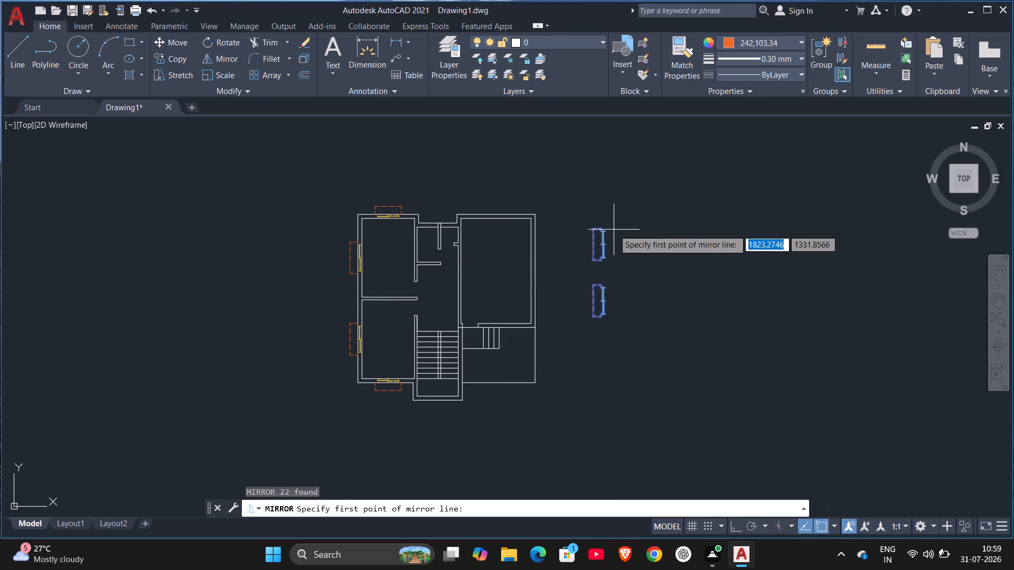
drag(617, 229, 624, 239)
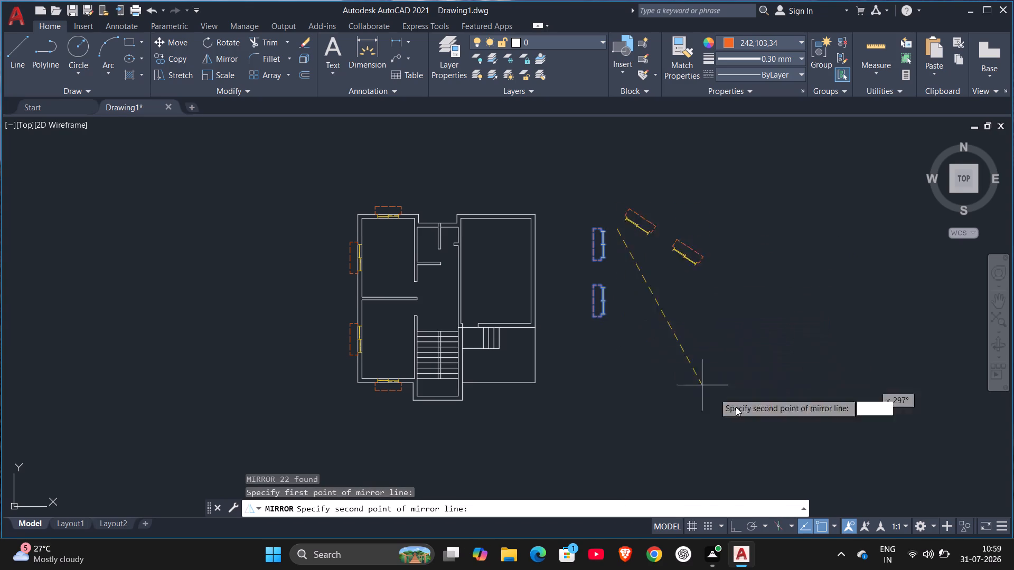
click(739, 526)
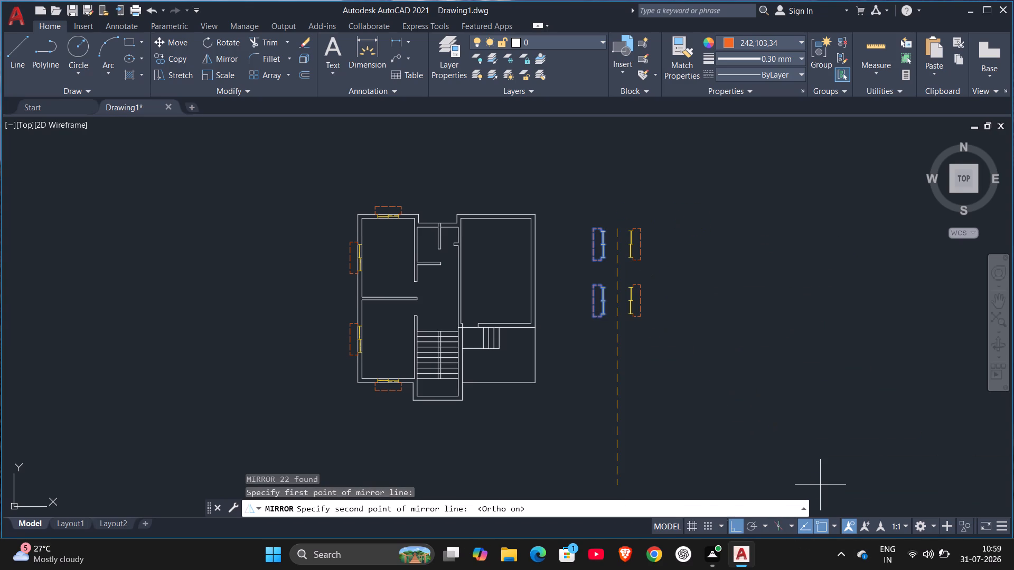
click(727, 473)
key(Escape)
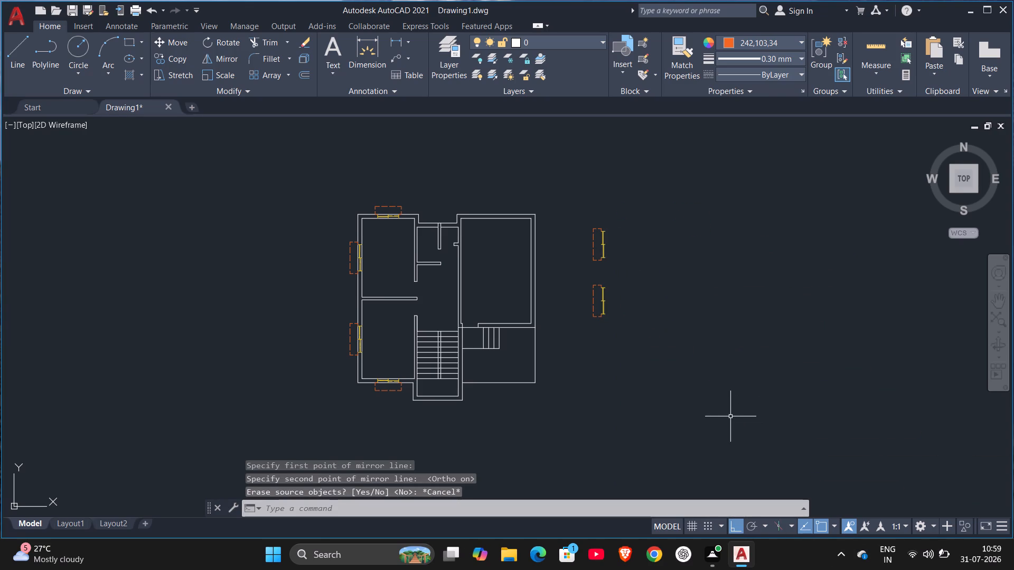
Mirror both loose window copies east of the plan across a vertical line just east of them, keeping the source objects.
click(583, 225)
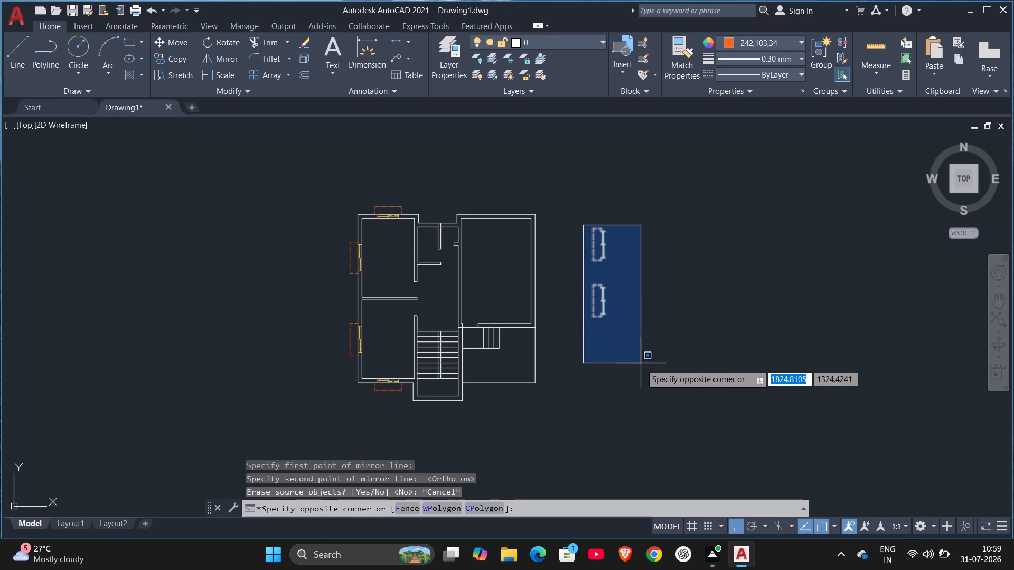
drag(641, 364, 648, 361)
text(MI)
key(Return)
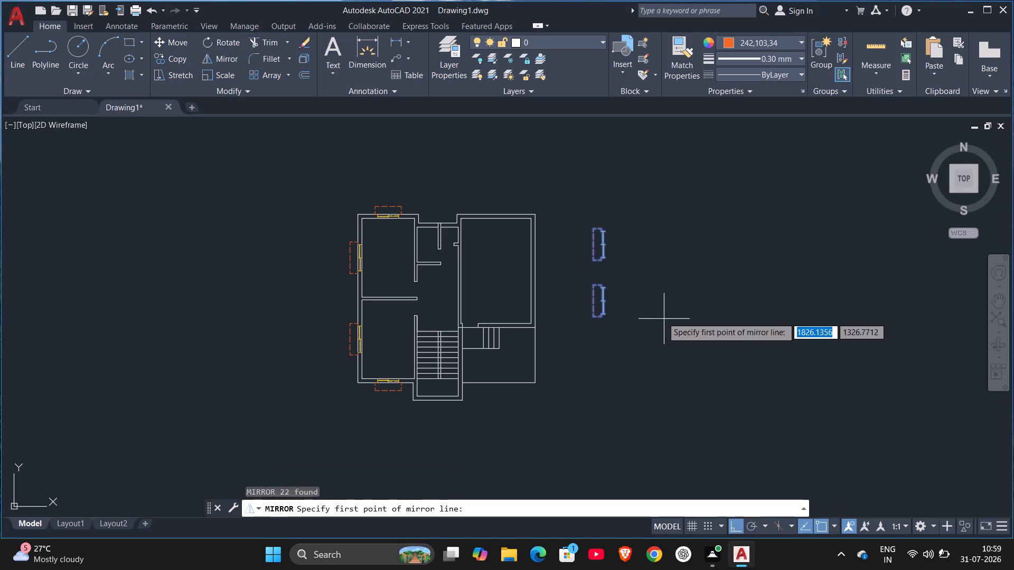
drag(622, 231, 619, 257)
click(619, 351)
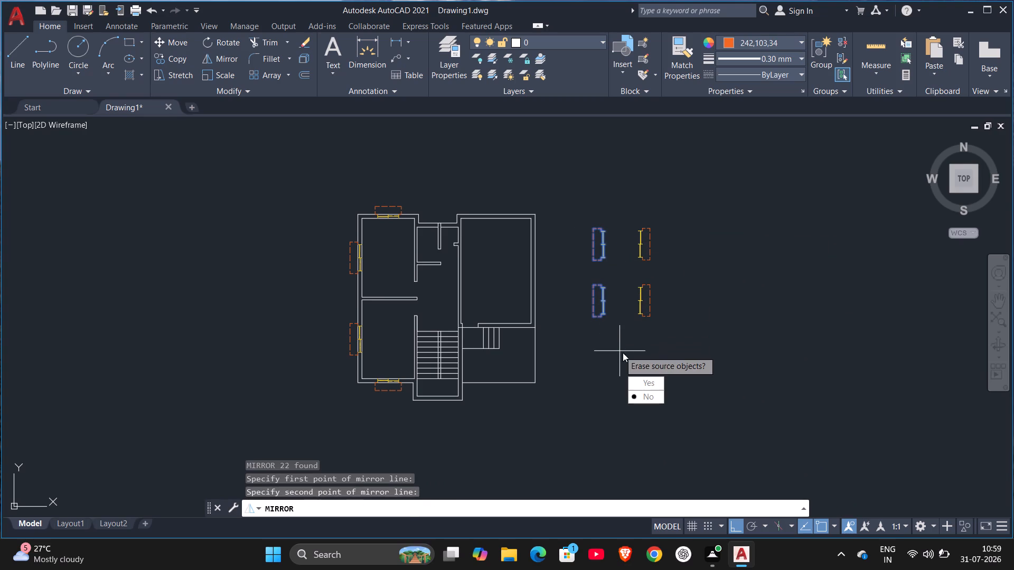
drag(635, 398, 619, 351)
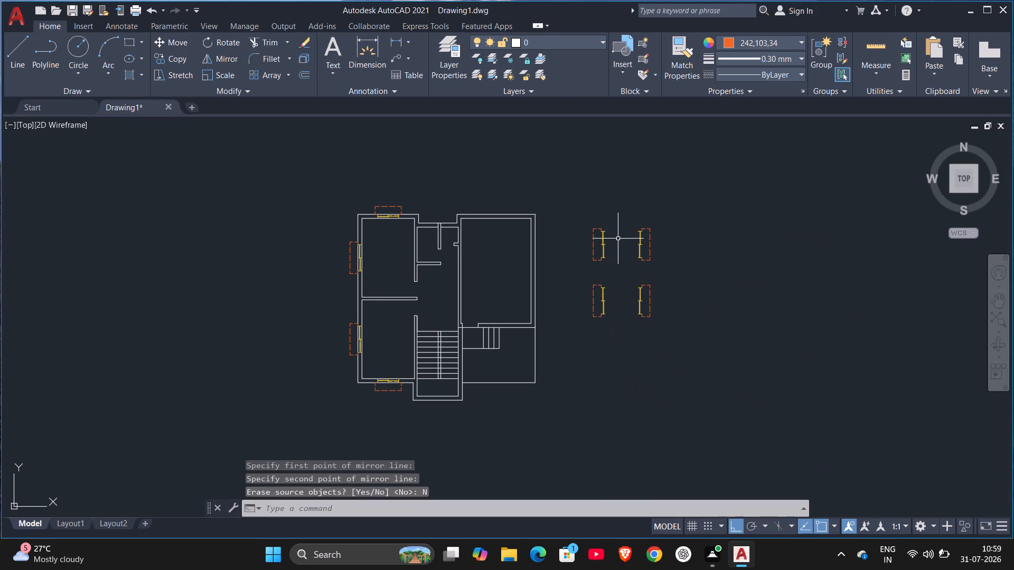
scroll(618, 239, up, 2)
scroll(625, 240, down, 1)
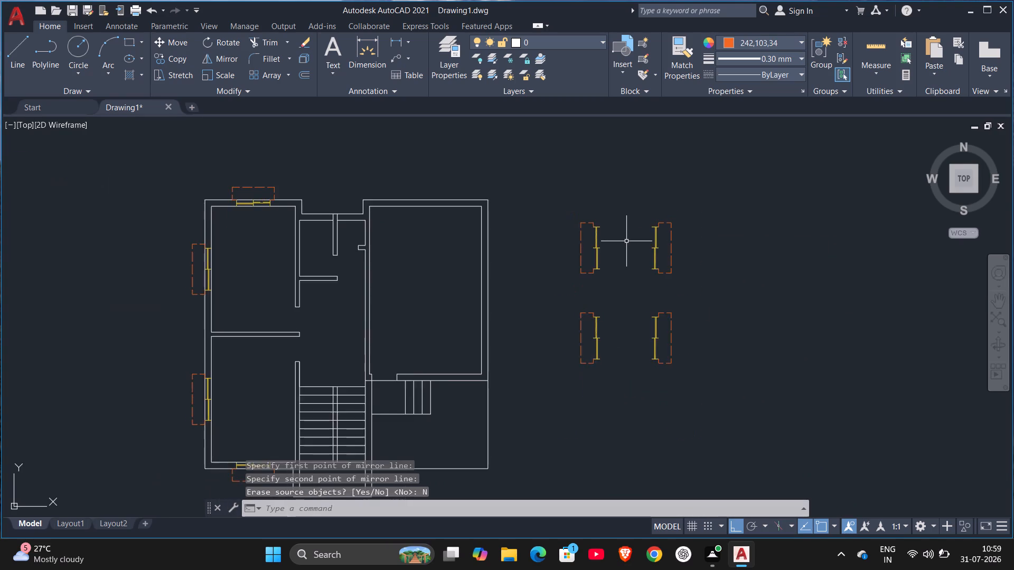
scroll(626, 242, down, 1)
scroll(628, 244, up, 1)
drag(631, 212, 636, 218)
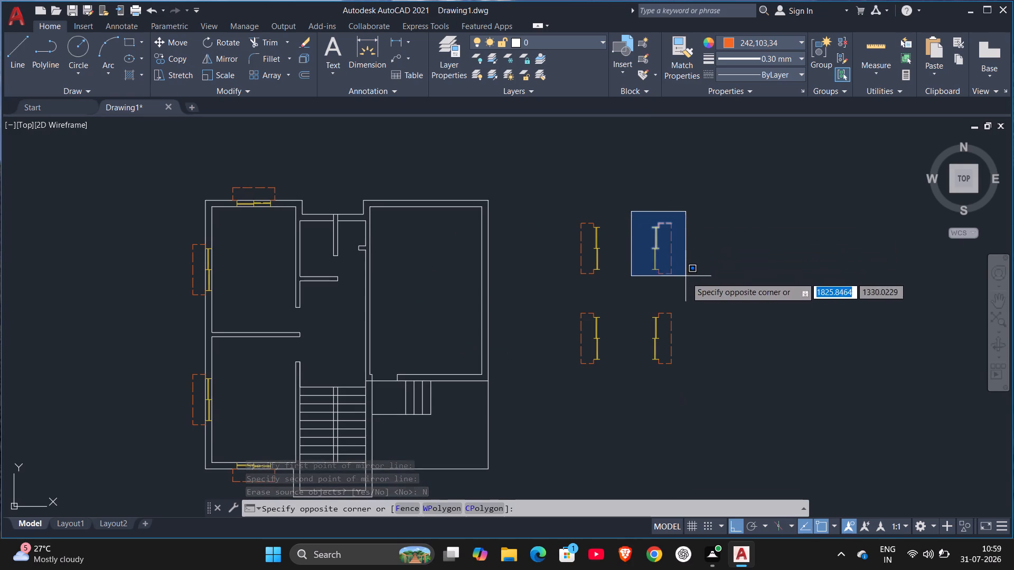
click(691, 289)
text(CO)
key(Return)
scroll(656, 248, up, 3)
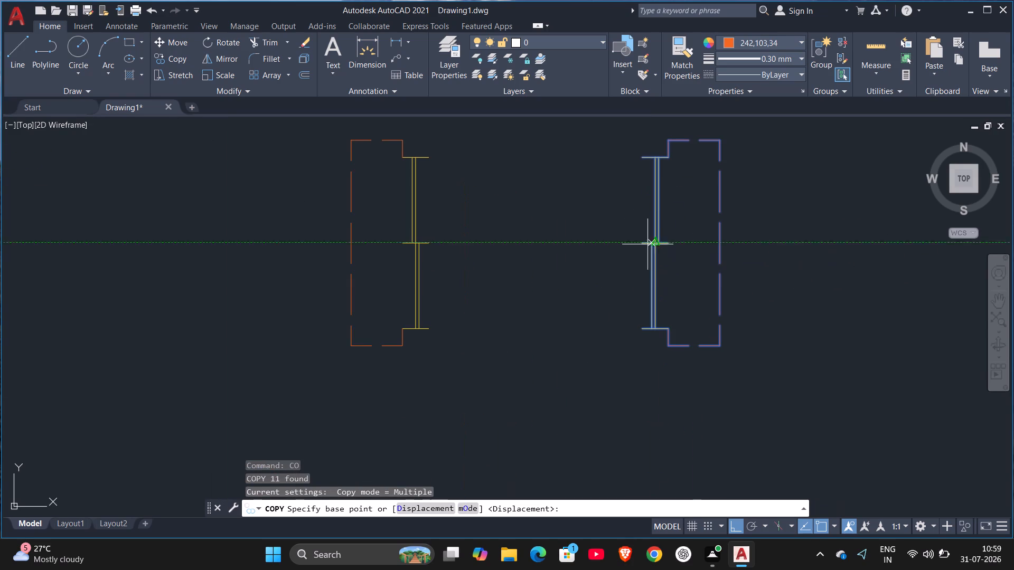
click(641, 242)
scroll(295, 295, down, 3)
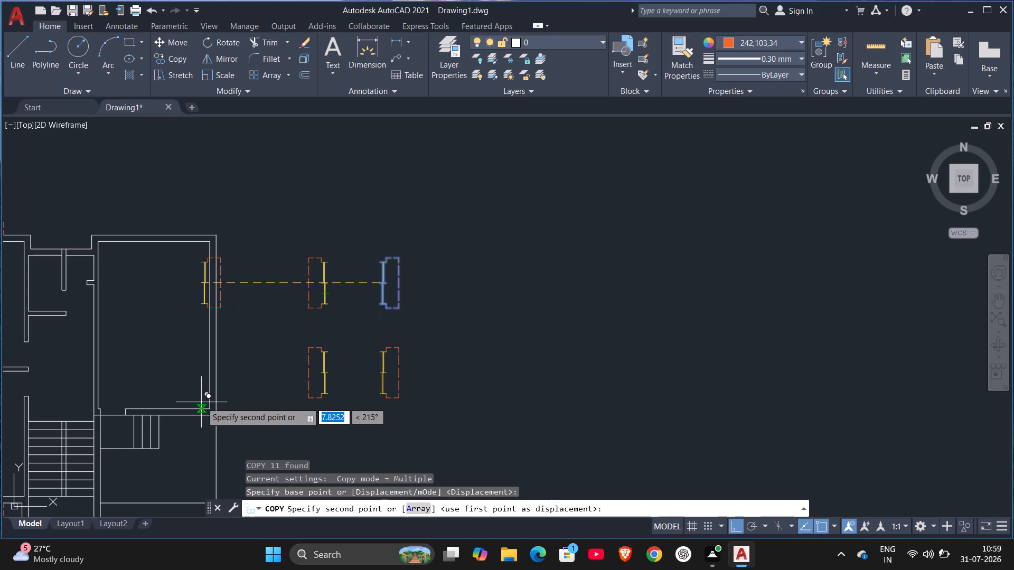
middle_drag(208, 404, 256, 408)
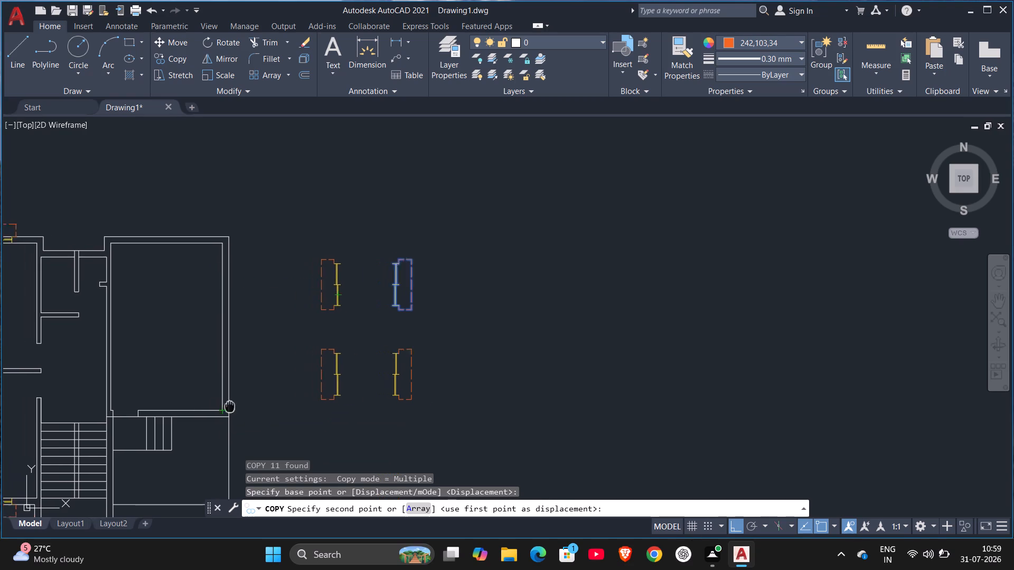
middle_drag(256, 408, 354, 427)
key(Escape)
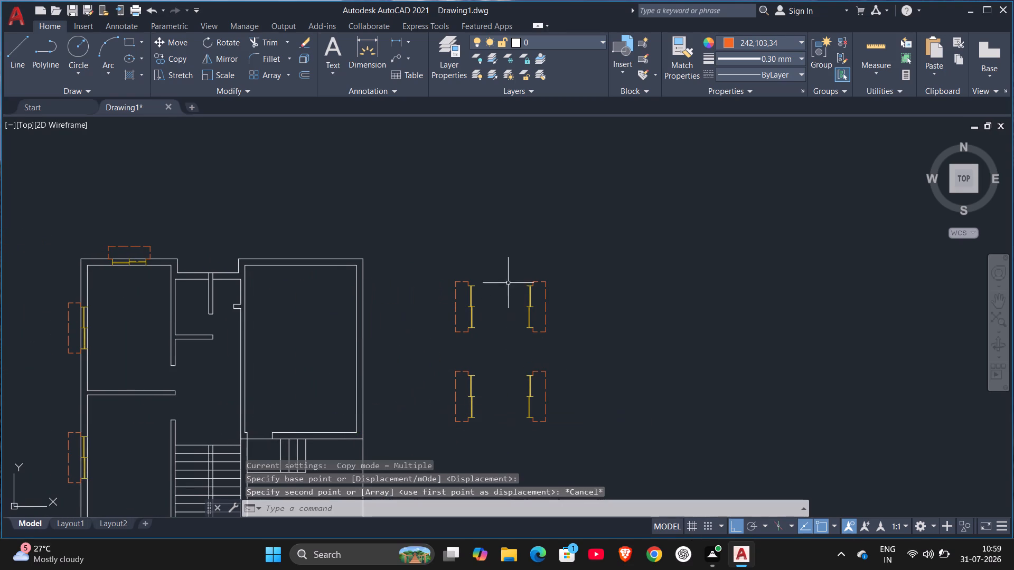
Copy the two mirrored window symbols with dashed outlines horizontally onto the large east room's east wall, aligning the upper one's inner centre point with the inner wall face.
drag(504, 263, 505, 275)
drag(580, 460, 585, 457)
key(c)
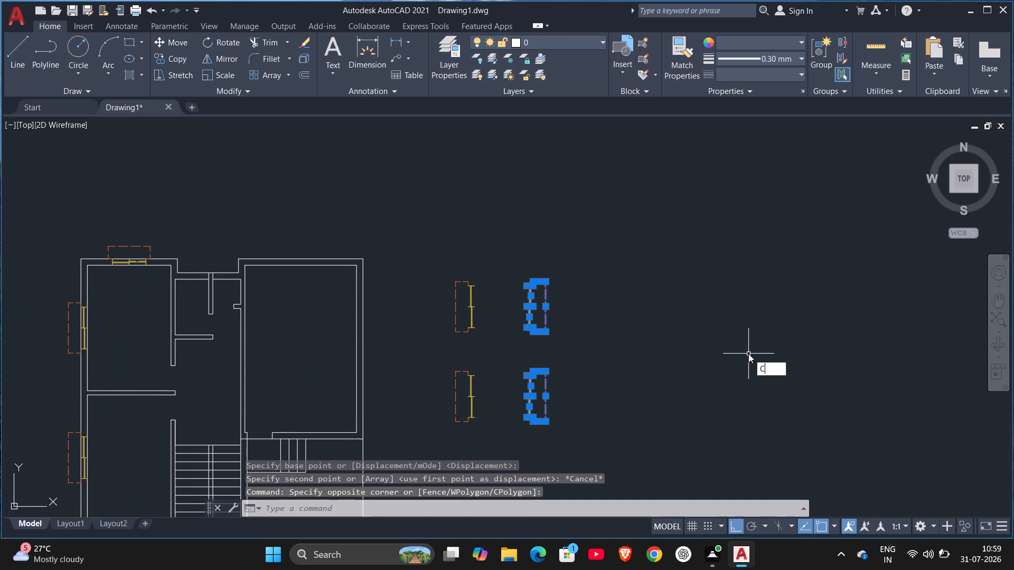
key(o)
key(Return)
scroll(420, 392, up, 2)
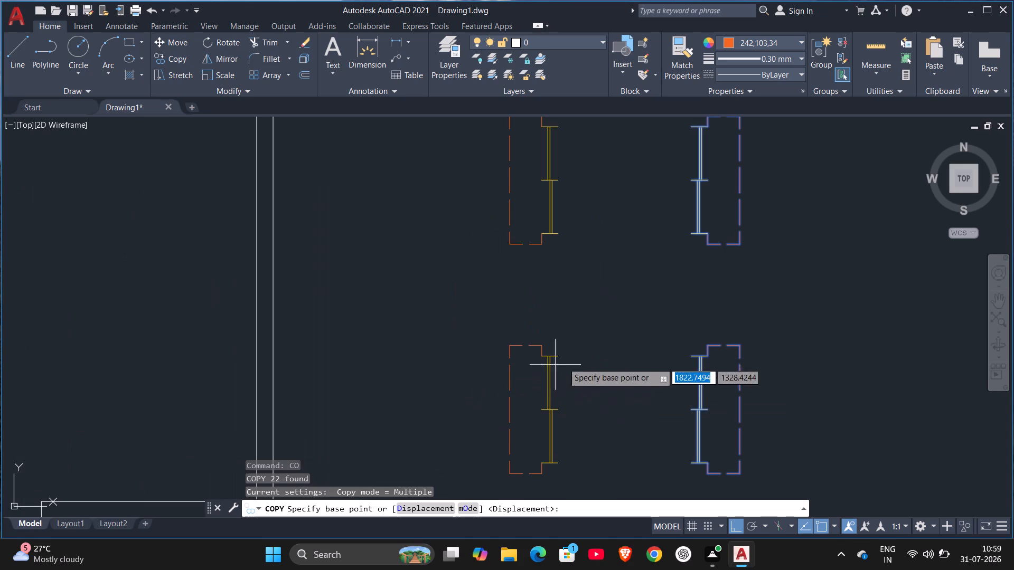
click(690, 179)
scroll(355, 289, down, 2)
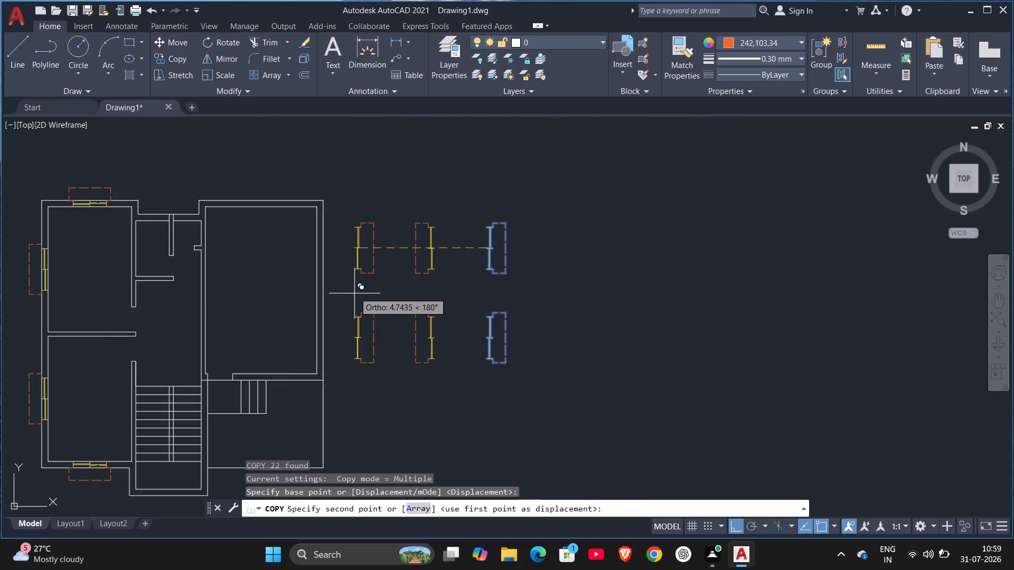
scroll(88, 569, up, 2)
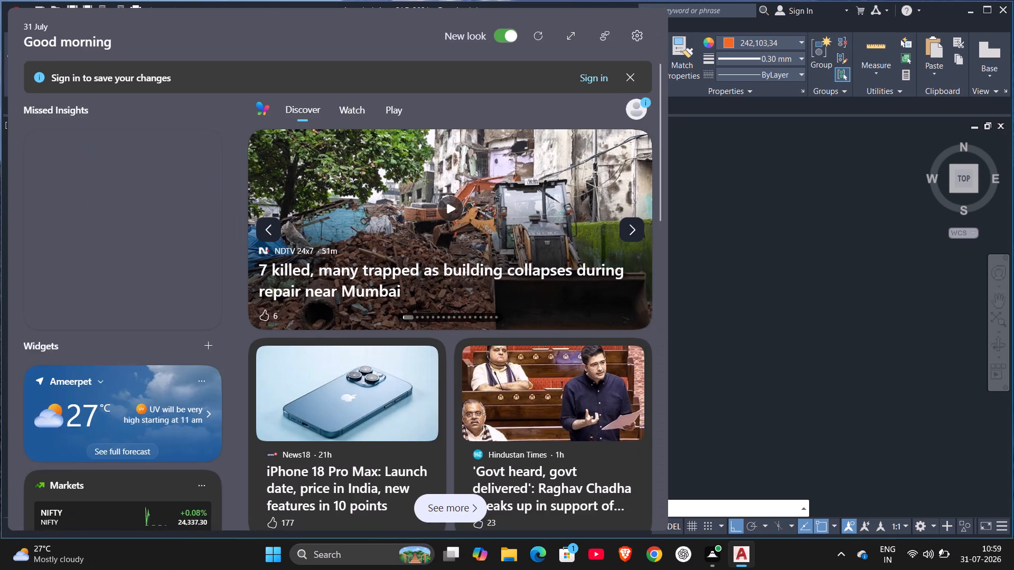
scroll(309, 343, up, 2)
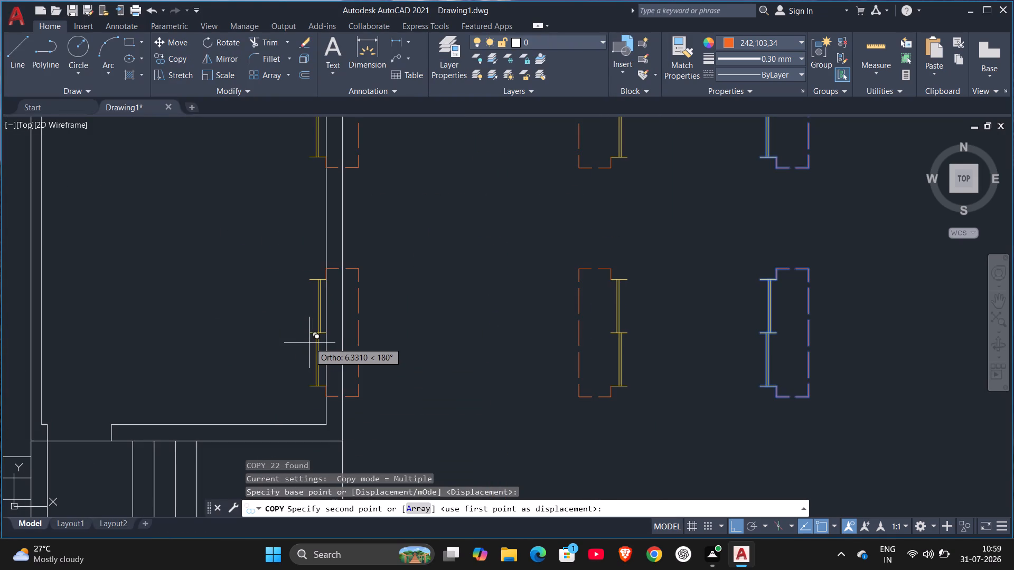
middle_drag(311, 343, 406, 458)
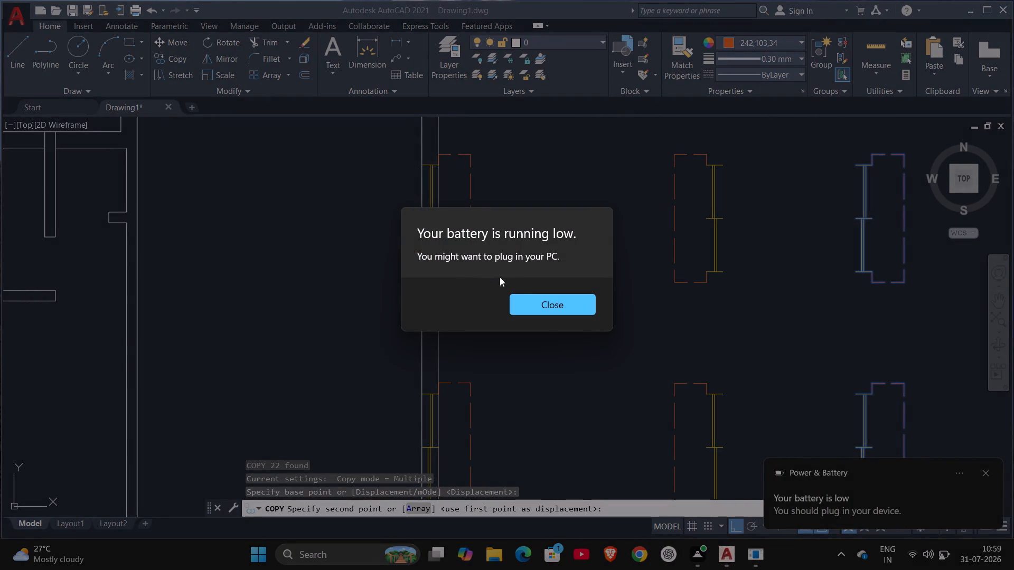
click(534, 309)
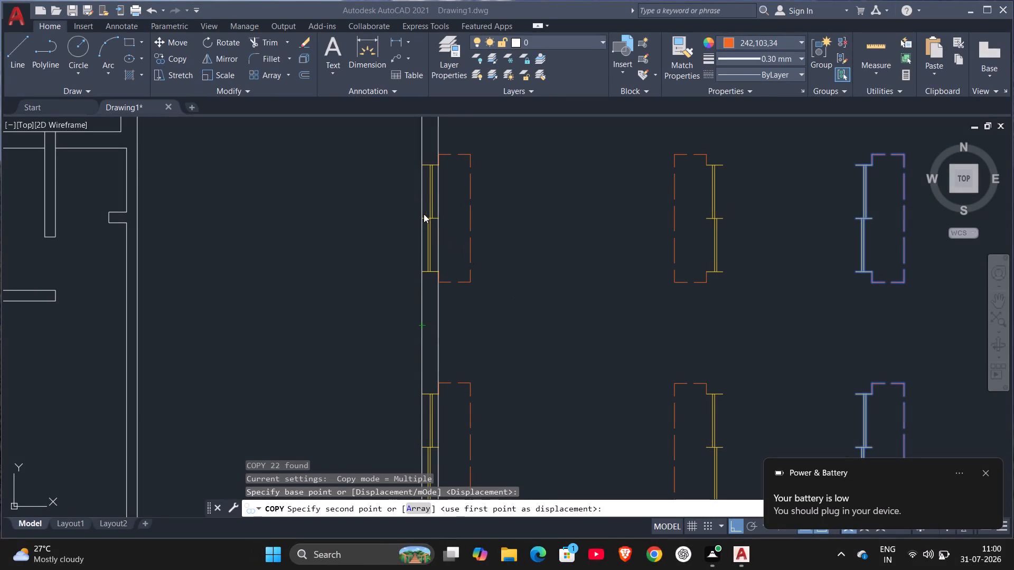
scroll(424, 230, up, 1)
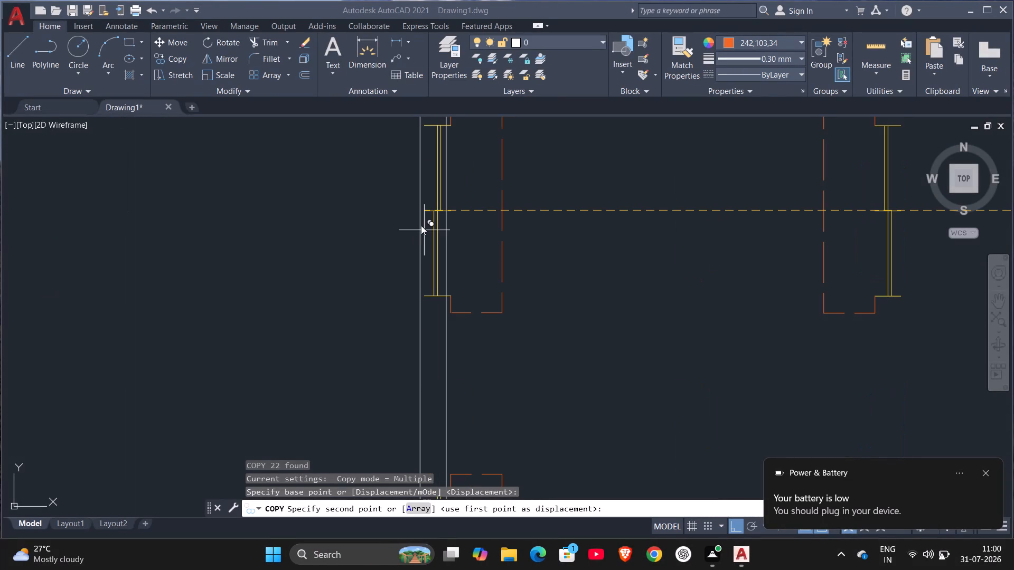
scroll(438, 215, down, 2)
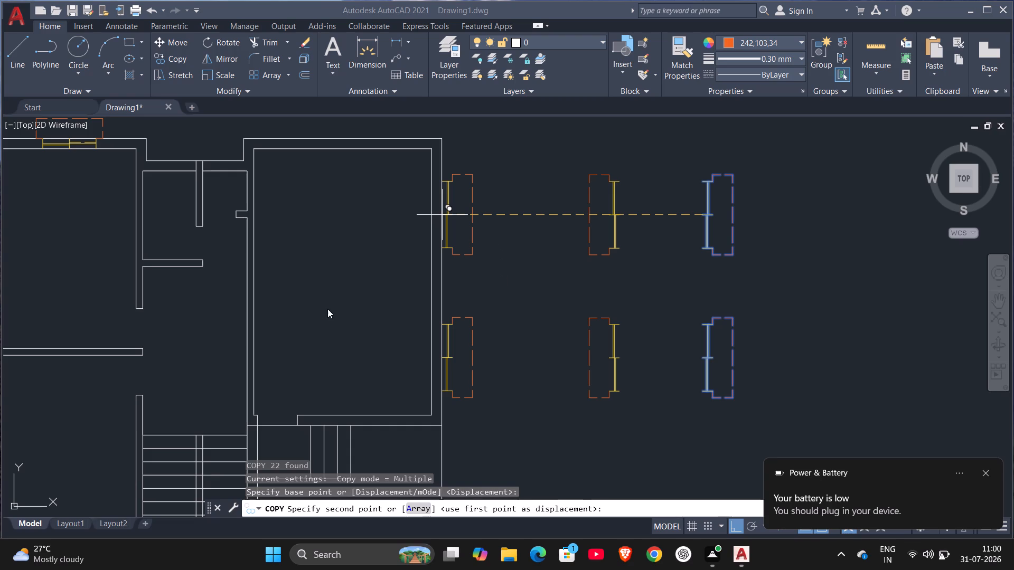
scroll(427, 237, up, 2)
scroll(434, 241, down, 1)
scroll(469, 294, down, 2)
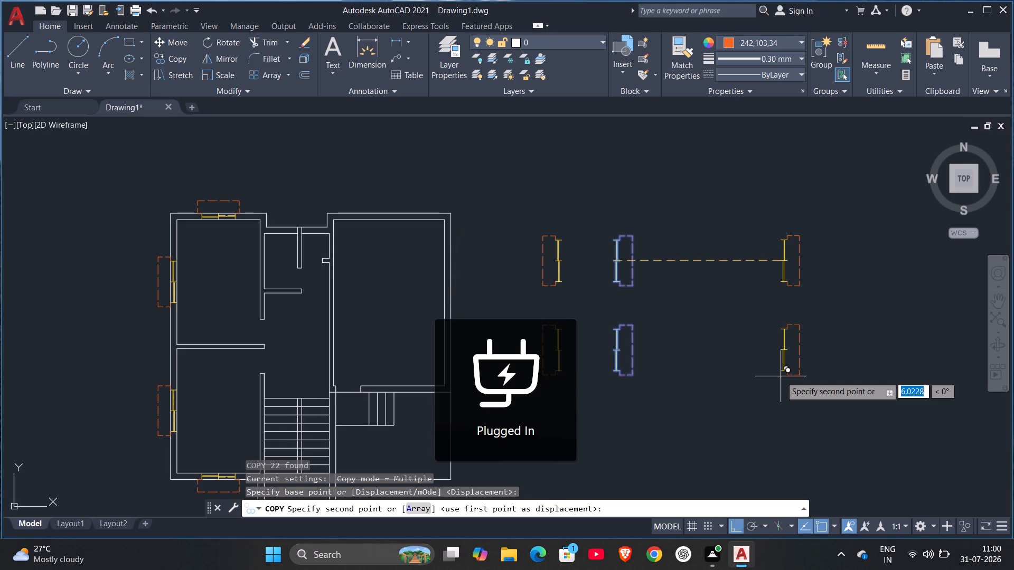
scroll(443, 304, up, 1)
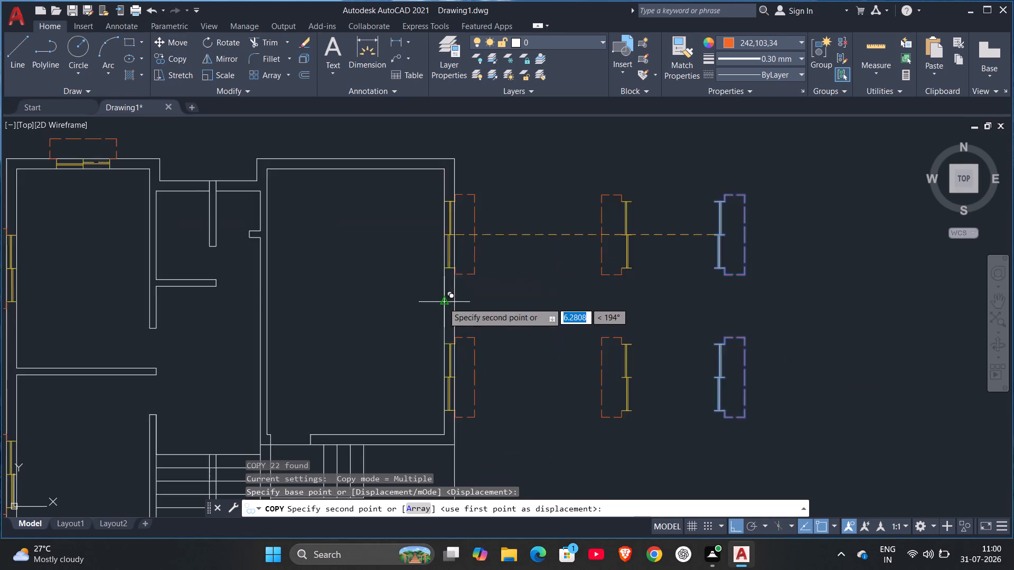
scroll(443, 302, up, 2)
middle_drag(459, 214, 533, 411)
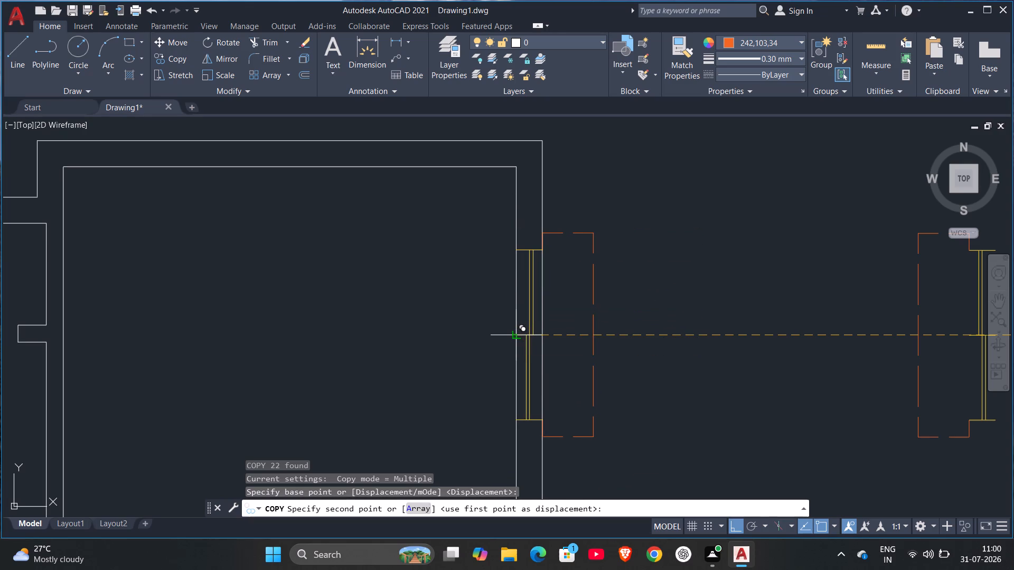
click(514, 332)
scroll(698, 339, down, 3)
key(Escape)
scroll(694, 346, down, 1)
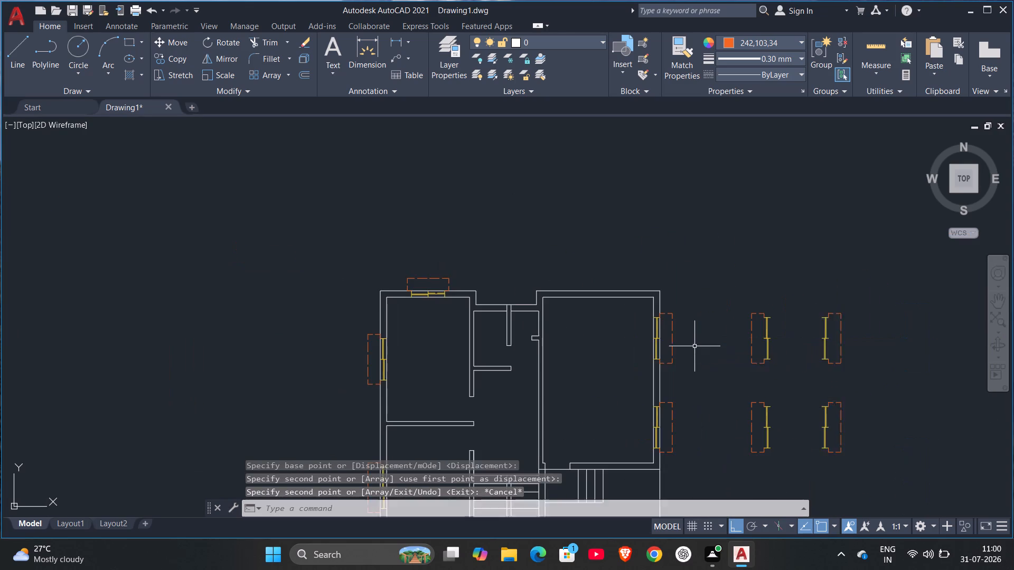
Draw a line in colour 69,84,165 across the recessed north wall, from the midpoint of the small west compartment's inner face to the outer face.
middle_drag(715, 408, 625, 264)
scroll(625, 264, up, 1)
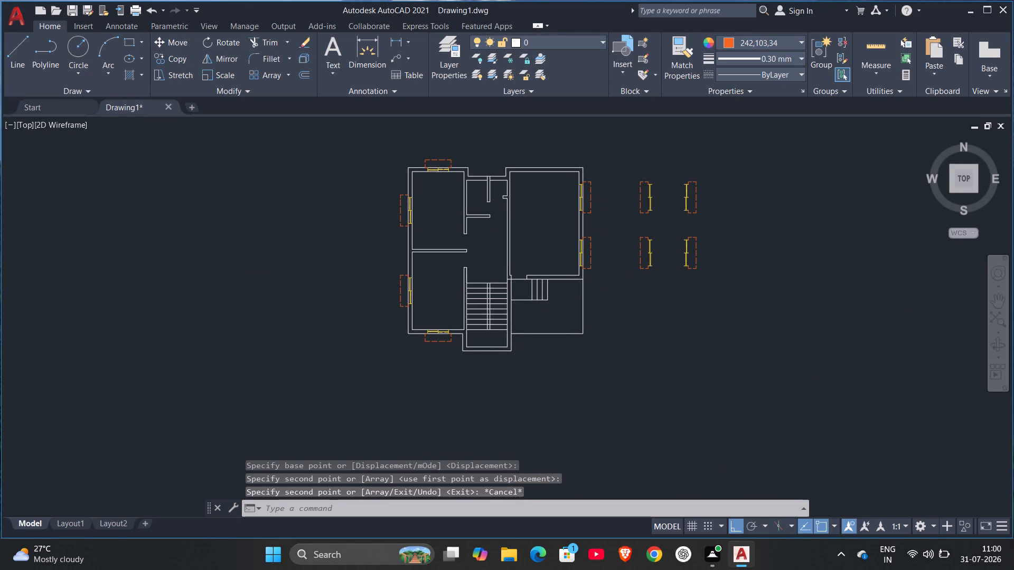
middle_drag(630, 275, 773, 352)
scroll(766, 312, up, 1)
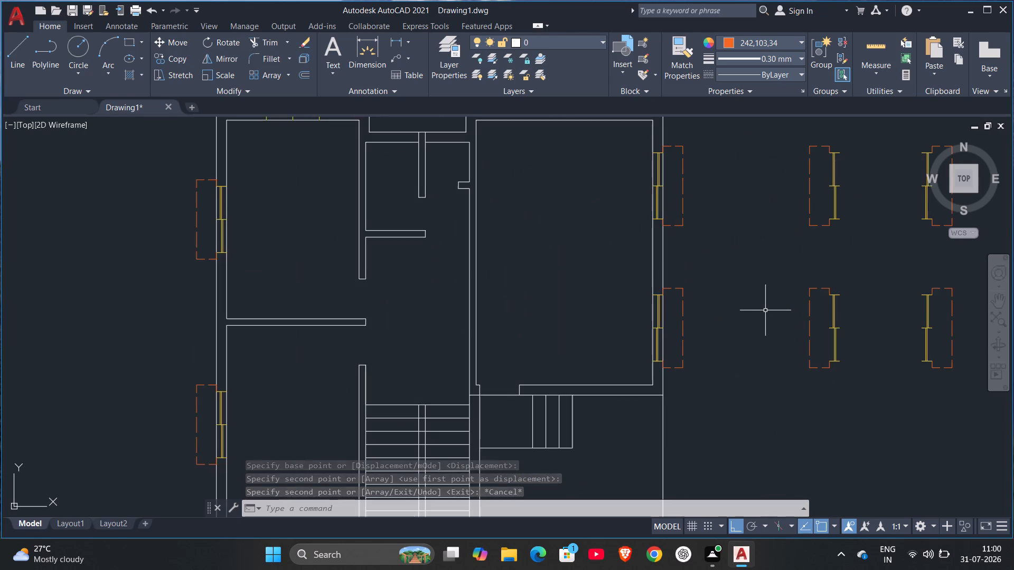
middle_drag(765, 310, 863, 398)
key(Escape)
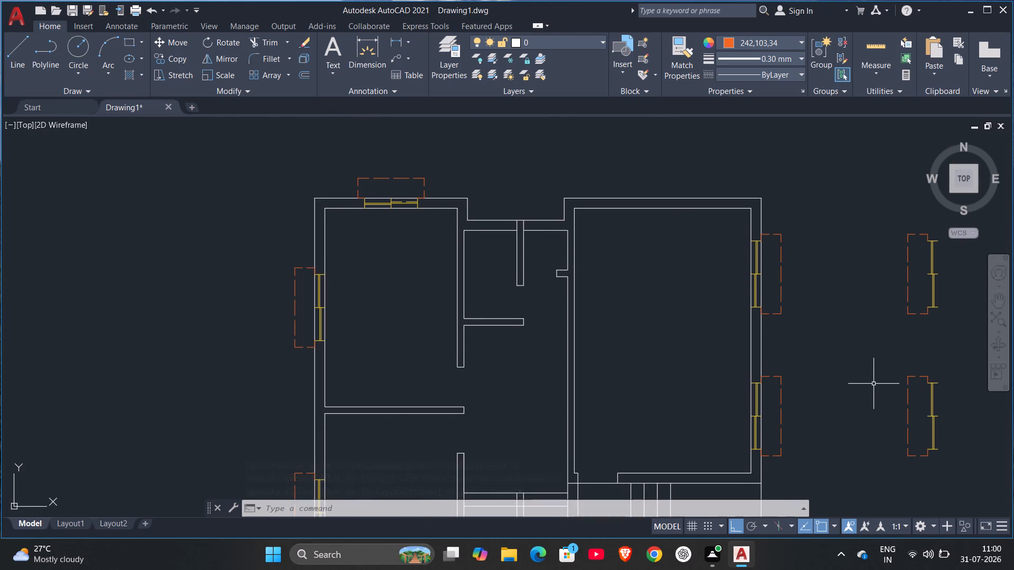
scroll(445, 213, up, 2)
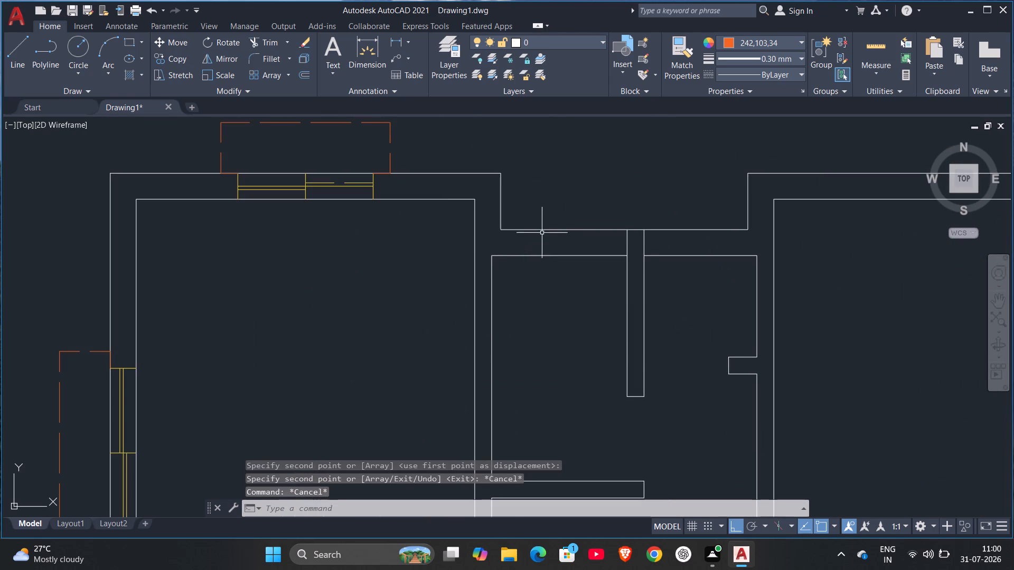
key(Escape)
key(l)
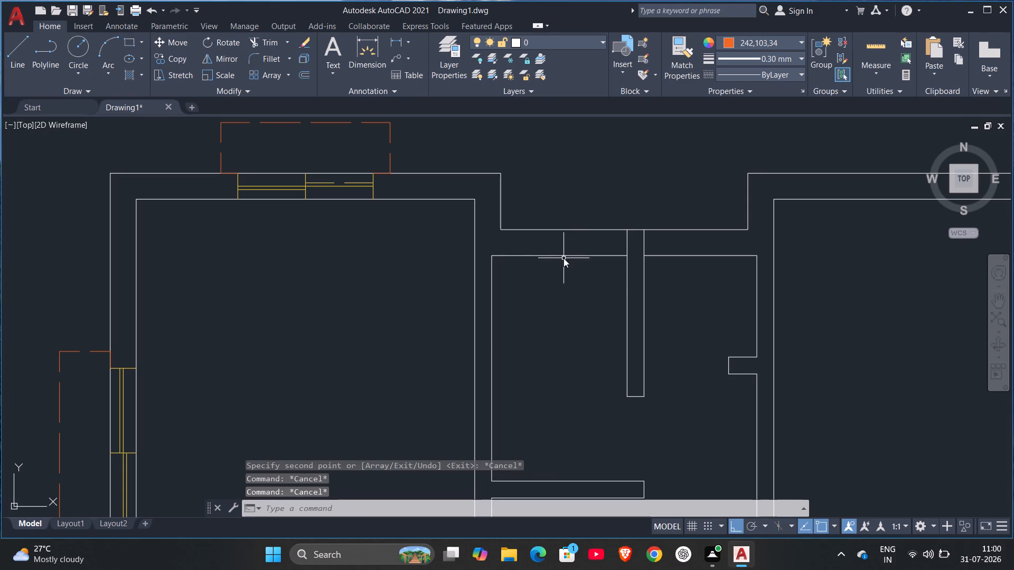
key(Return)
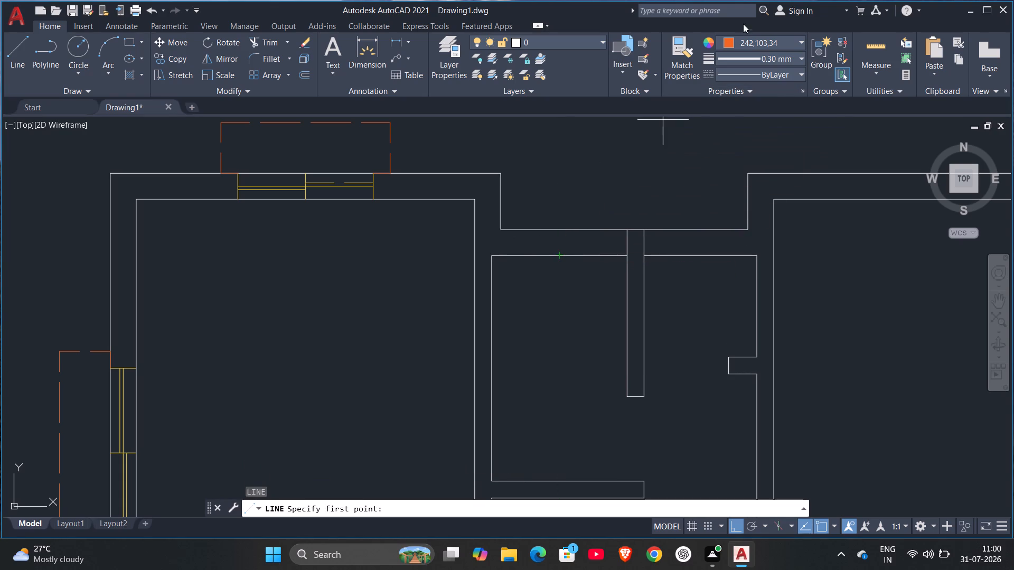
click(729, 40)
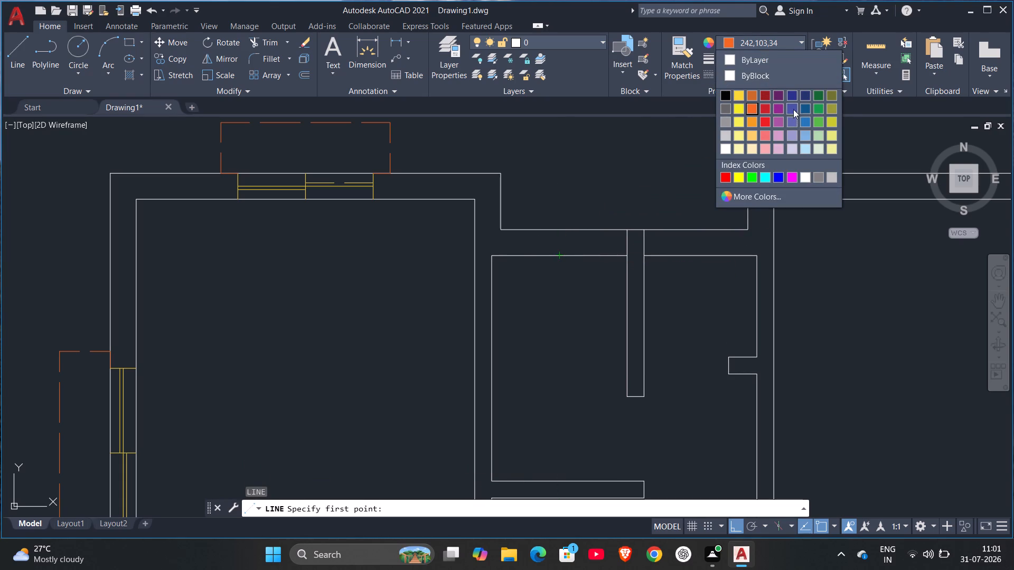
click(793, 108)
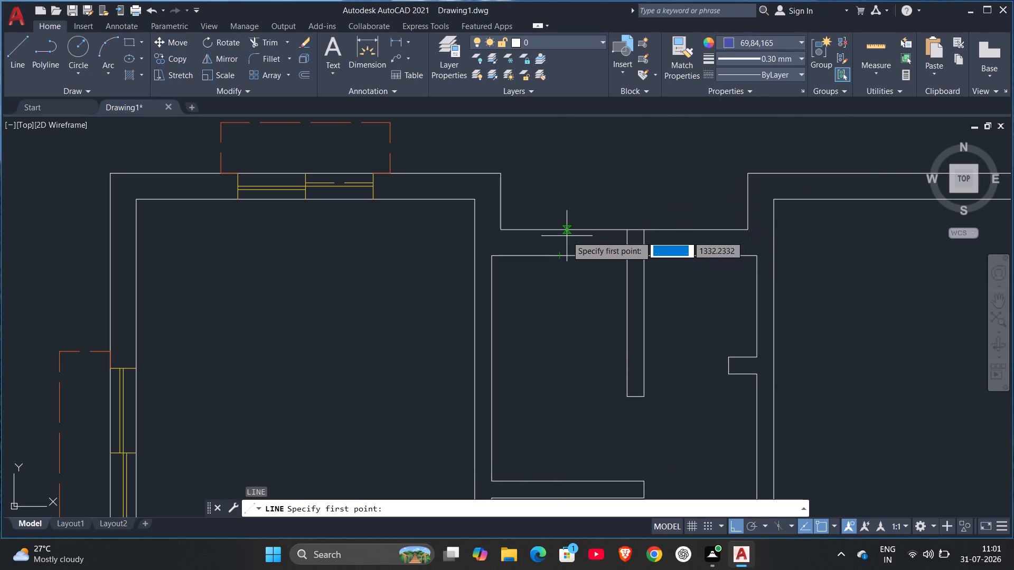
scroll(557, 234, up, 2)
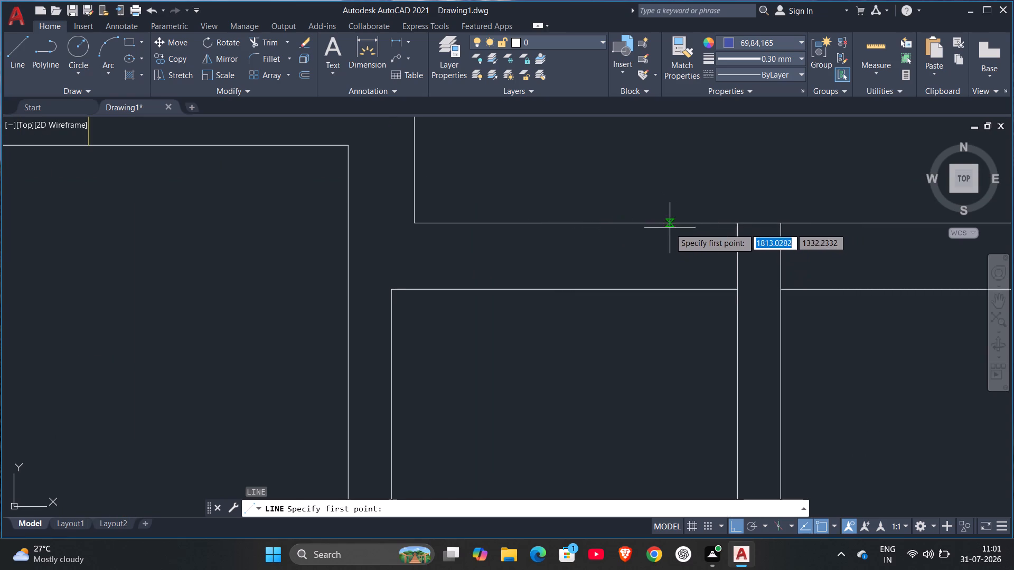
click(566, 287)
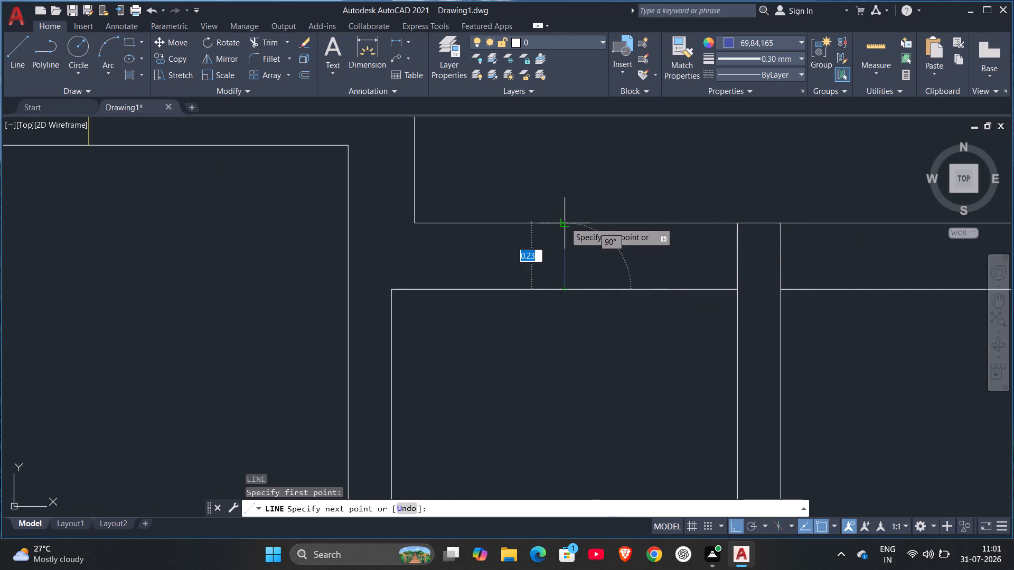
click(565, 219)
key(Escape)
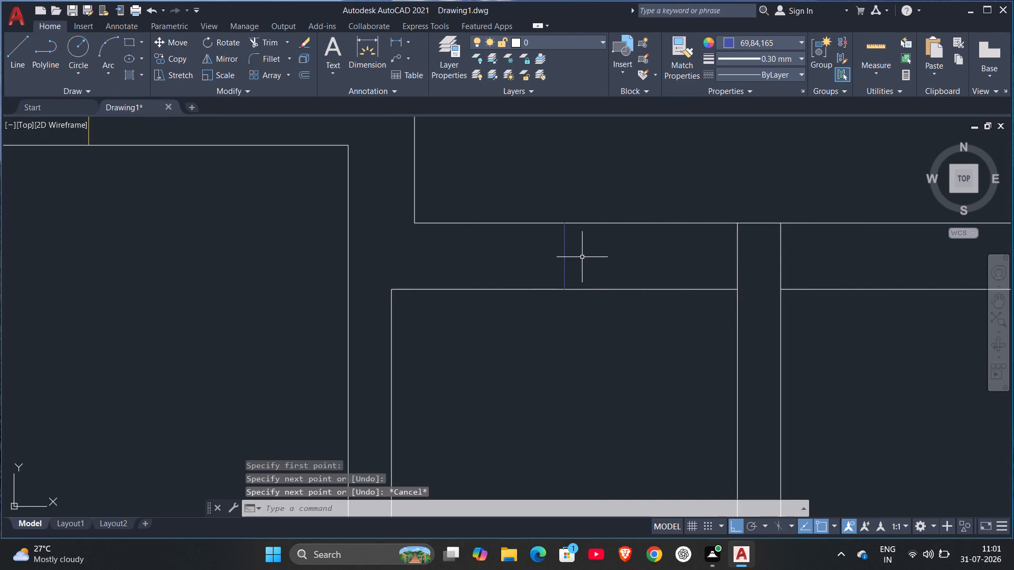
Offset the blue line across the recessed north wall by 0.225 to both its east and west sides.
scroll(571, 275, down, 2)
scroll(571, 302, up, 2)
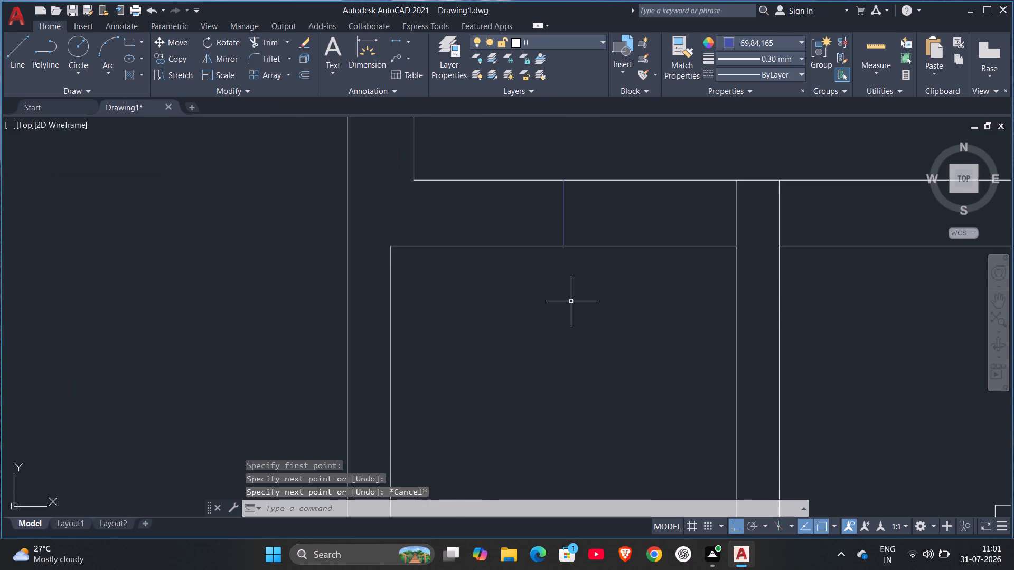
key(Escape)
key(o)
key(Return)
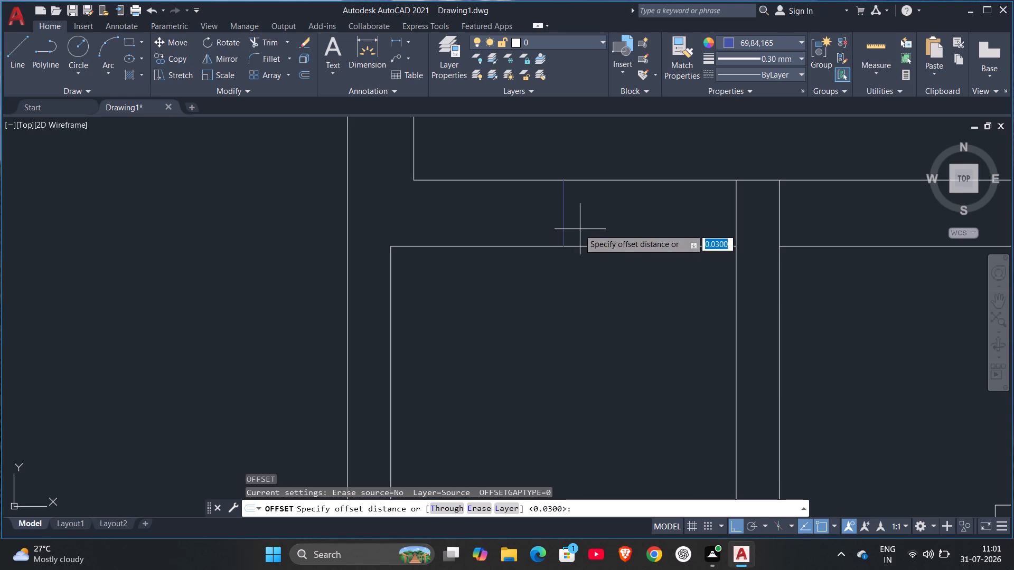
text(0.)
text(225)
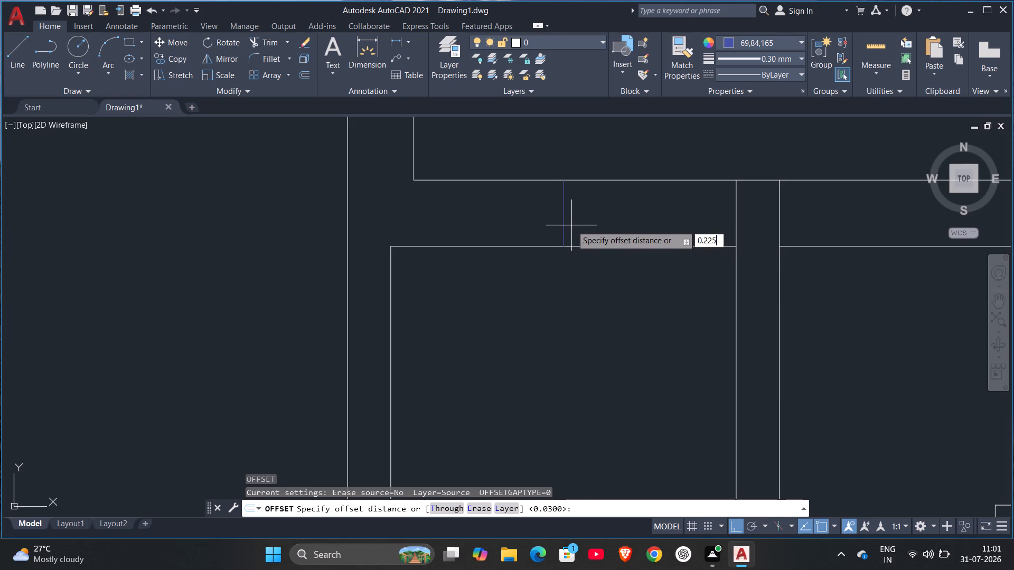
key(Return)
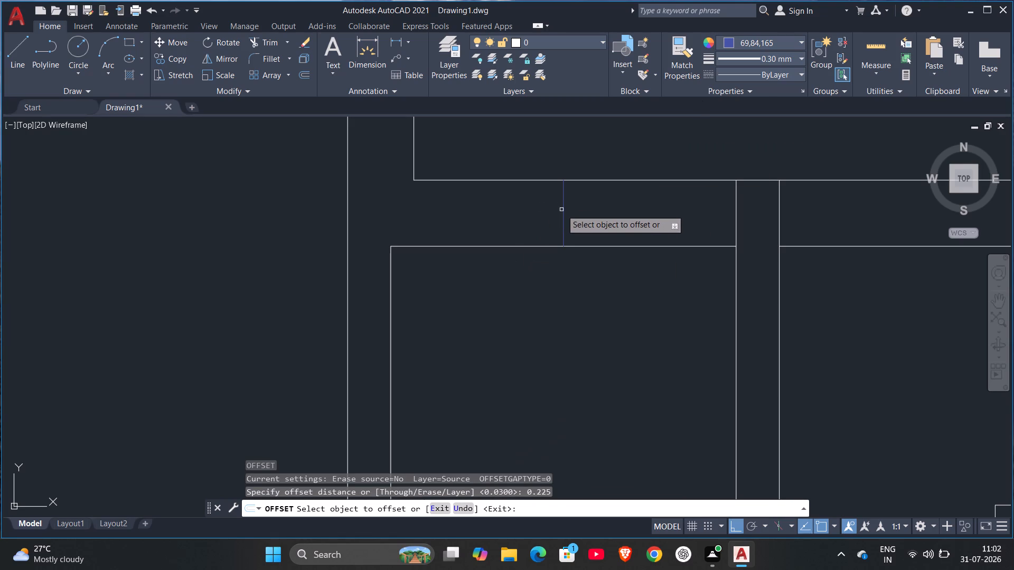
click(562, 210)
click(601, 208)
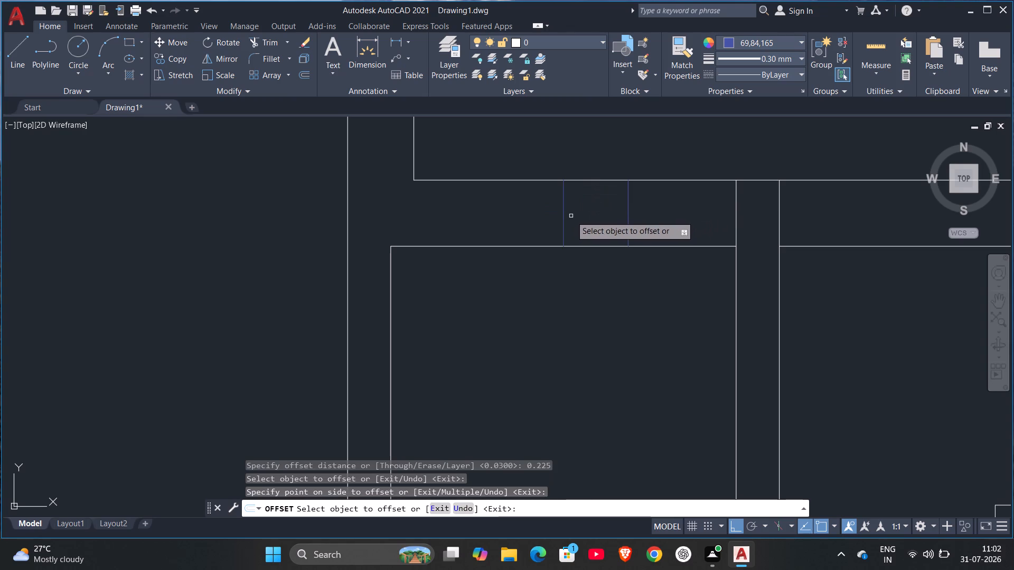
drag(565, 220, 558, 224)
click(518, 232)
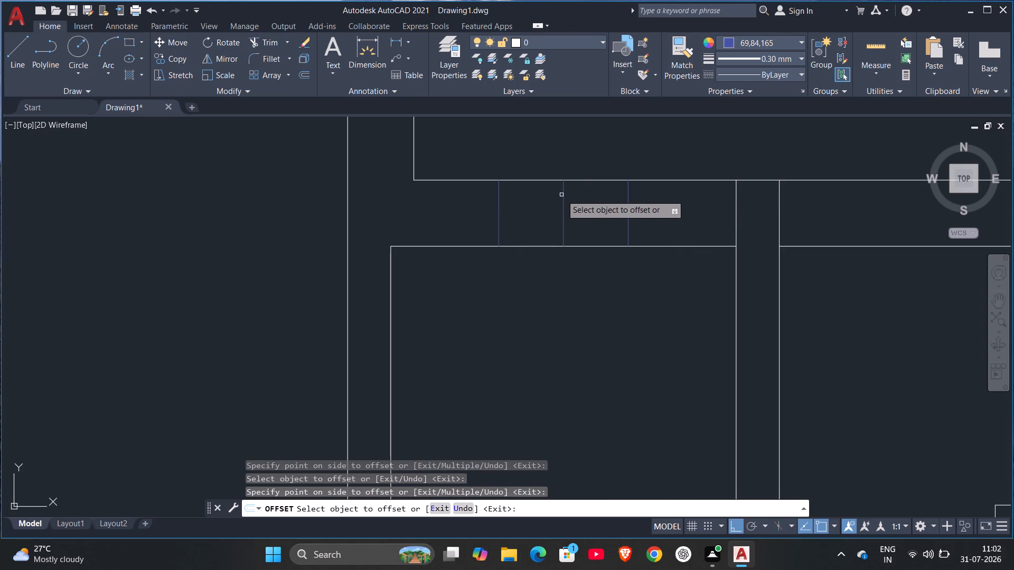
key(Escape)
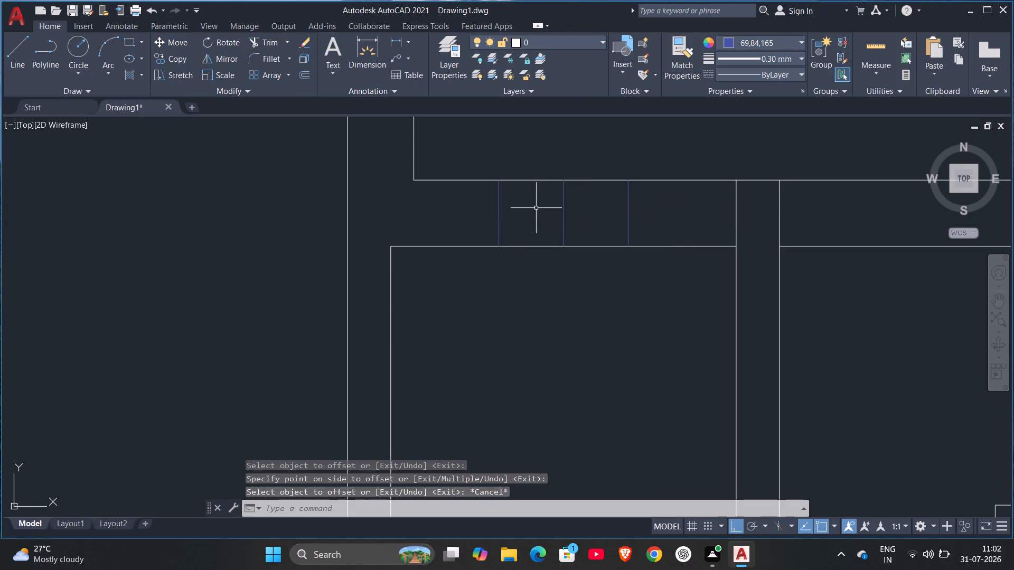
key(Escape)
Draw a horizontal line joining the midpoints of the two outer blue lines in the recessed north wall.
key(l)
key(Return)
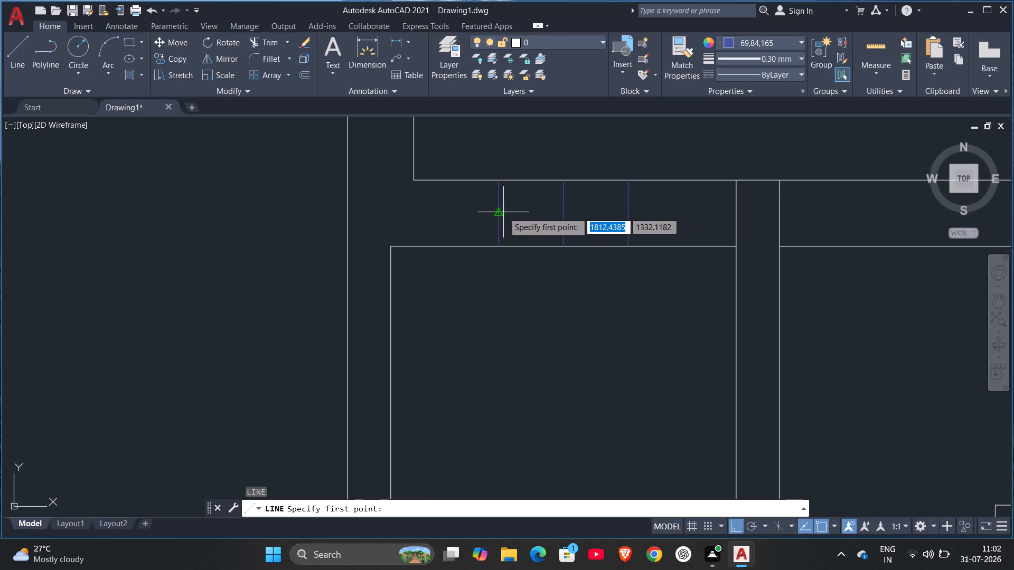
click(499, 215)
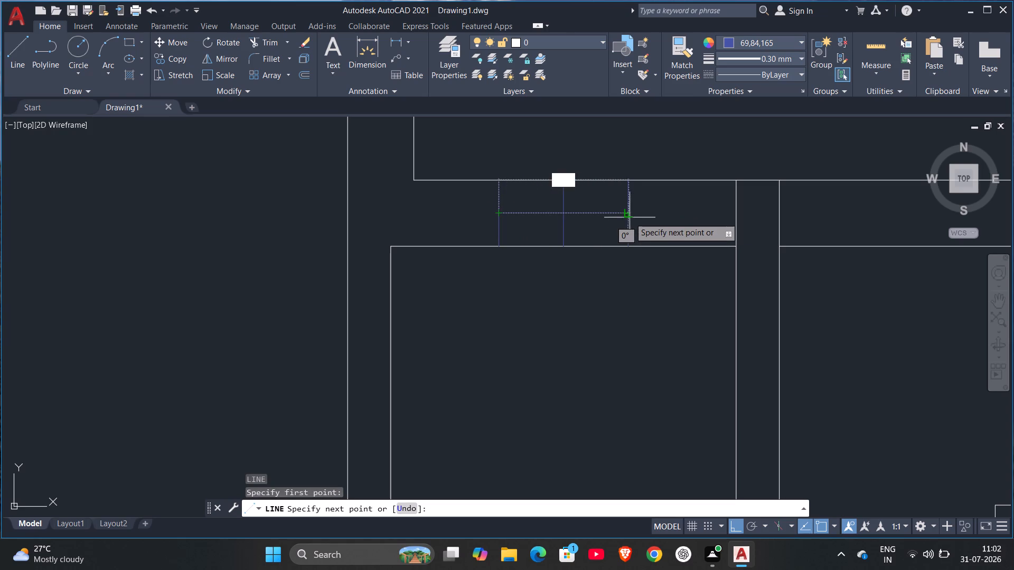
click(626, 211)
key(Escape)
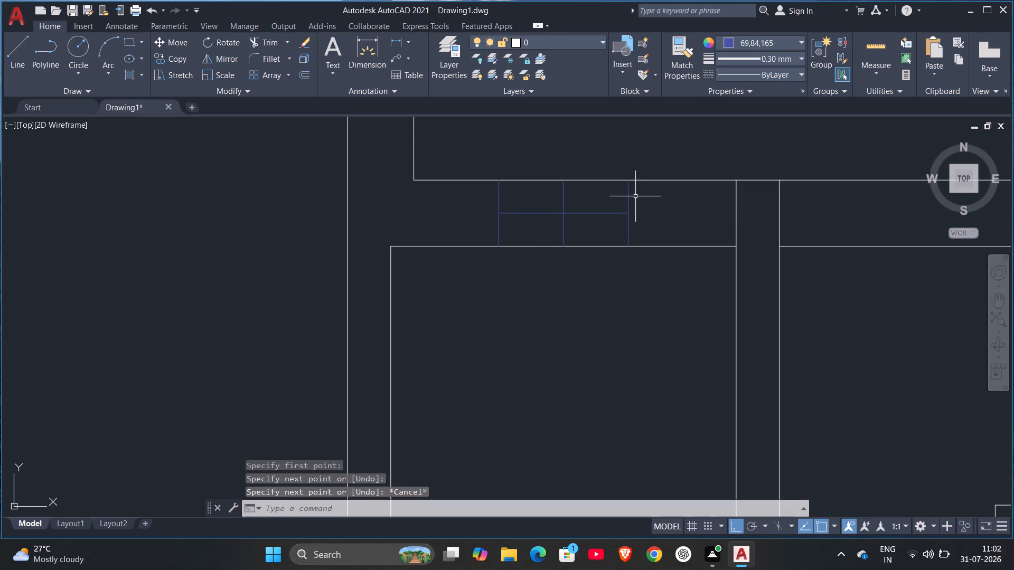
Offset the horizontal blue line in the recessed north wall by 0.03 to both its north and south sides.
key(o)
key(Return)
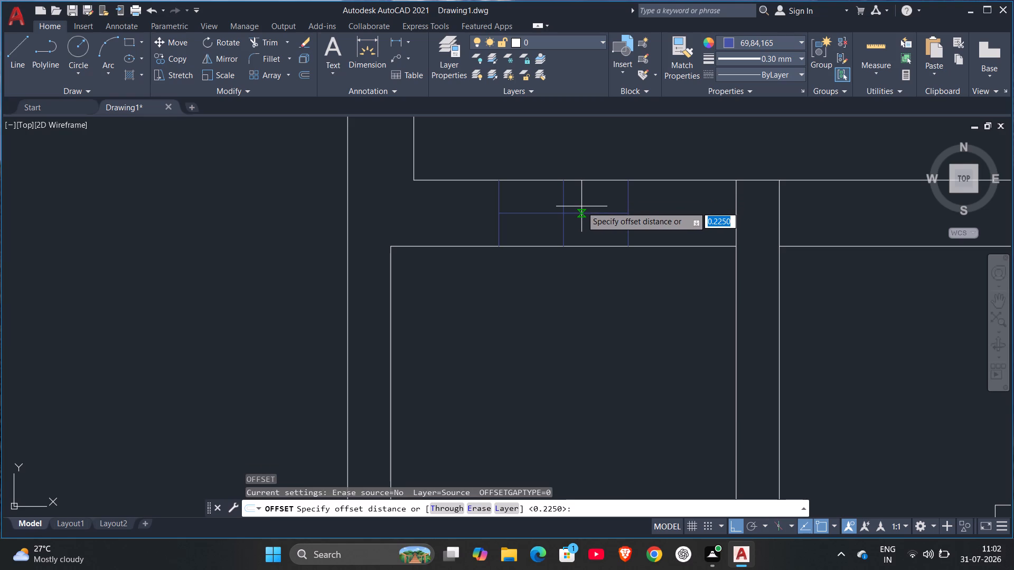
key(0)
text(.03)
key(Return)
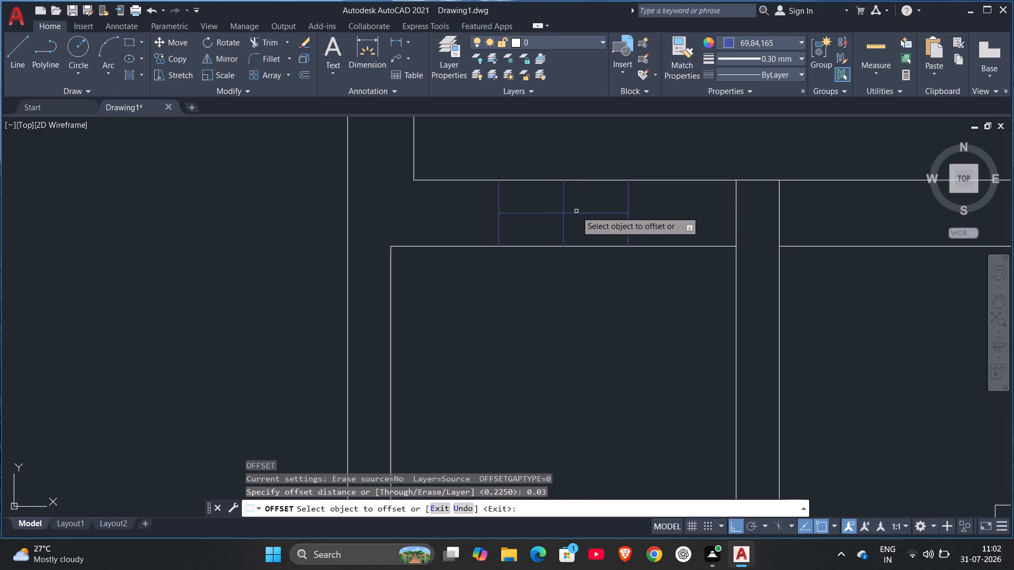
click(576, 214)
click(580, 200)
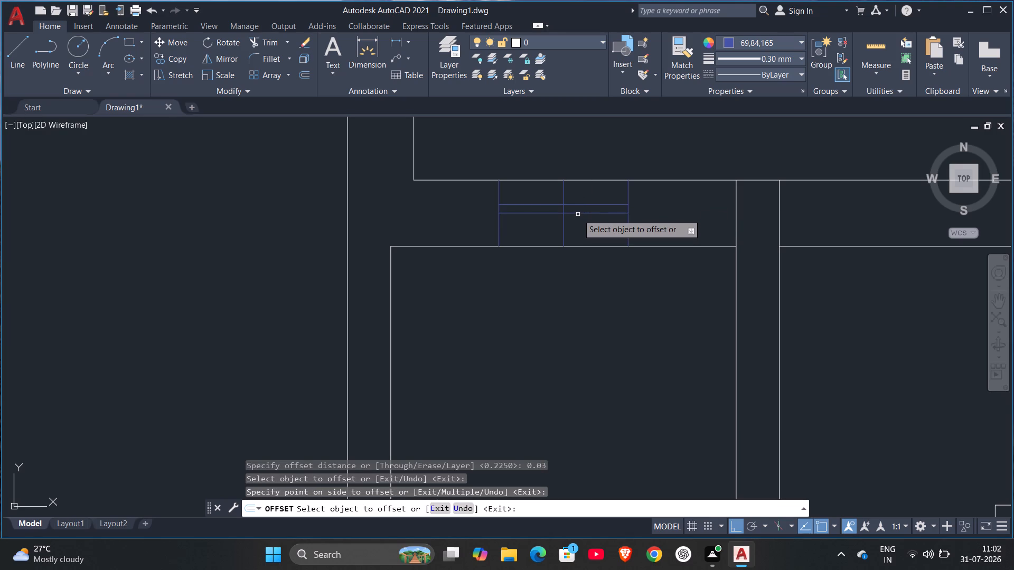
drag(578, 213, 578, 218)
click(578, 222)
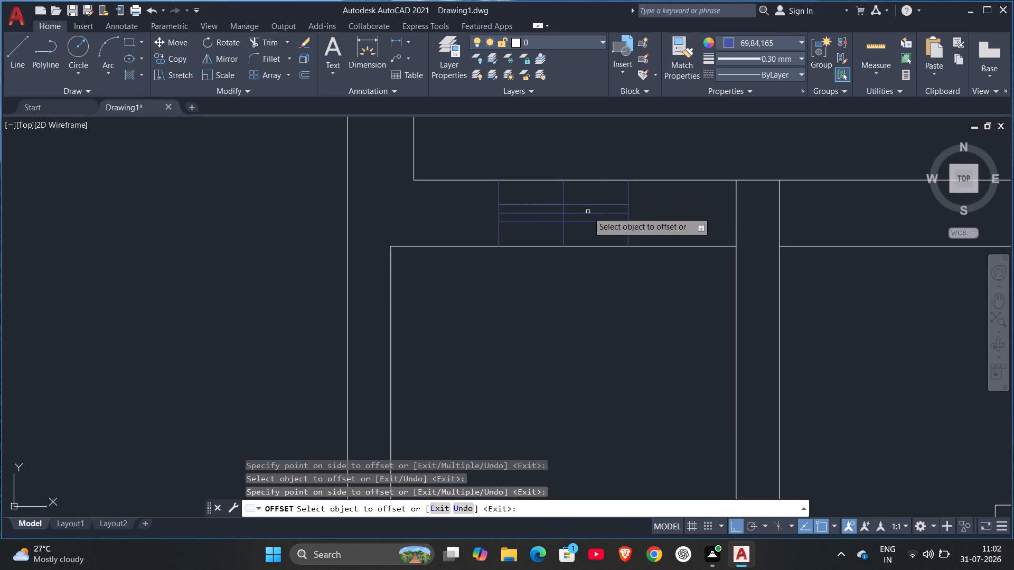
key(Escape)
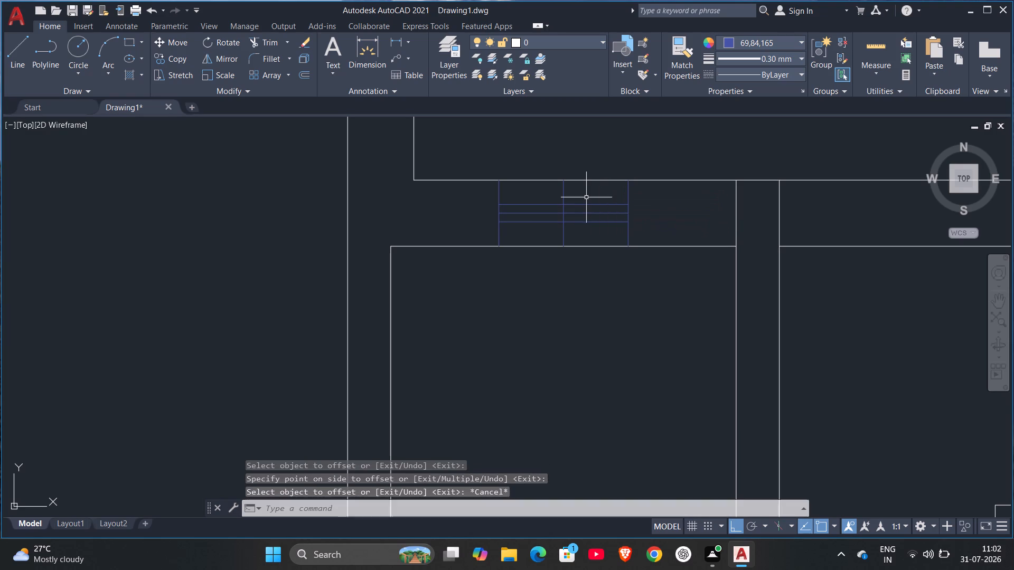
Delete the vertical centre line and the middle horizontal line of the blue window symbol in the recessed north wall.
scroll(587, 202, up, 2)
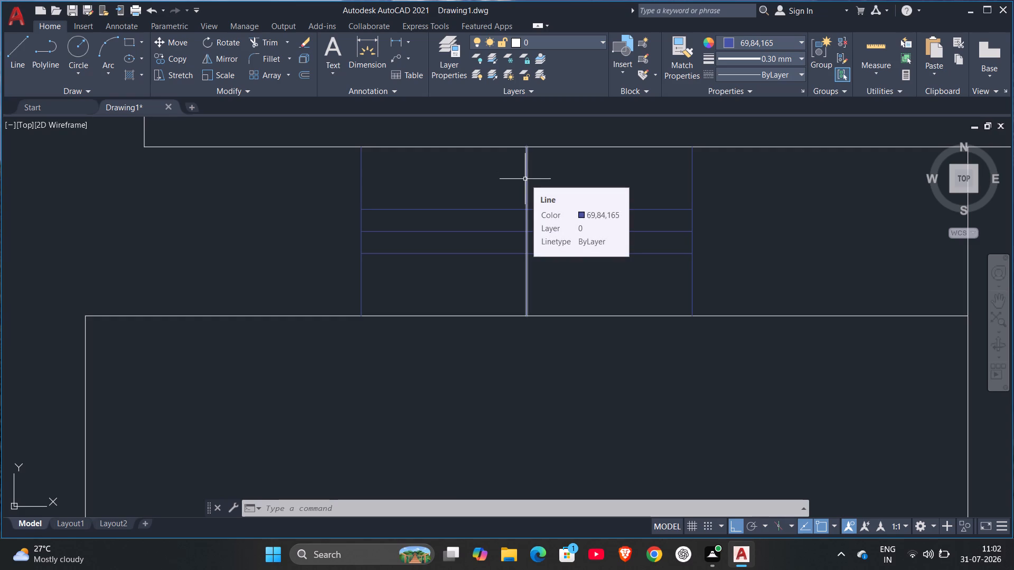
click(525, 179)
key(Delete)
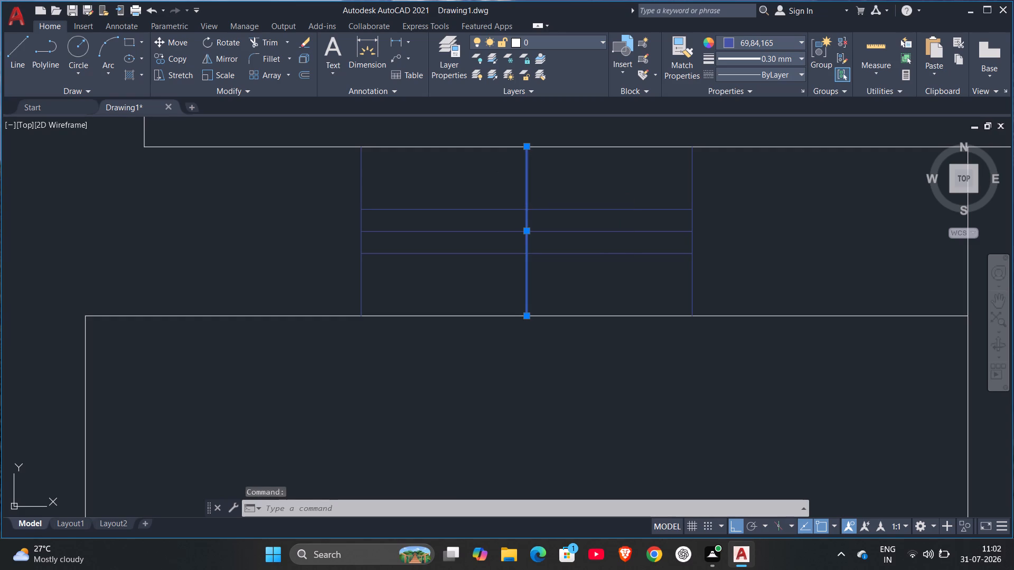
click(530, 230)
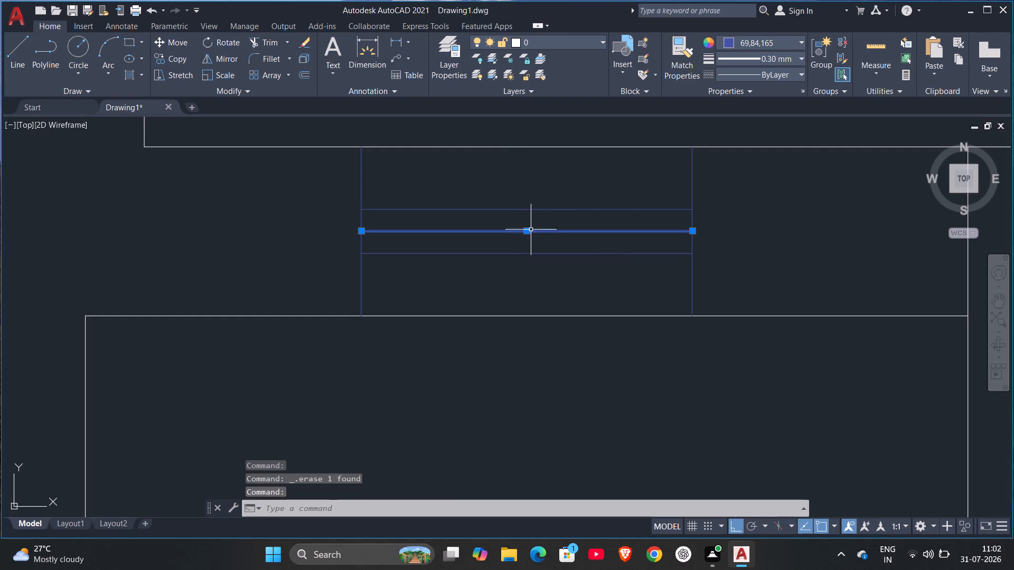
key(Escape)
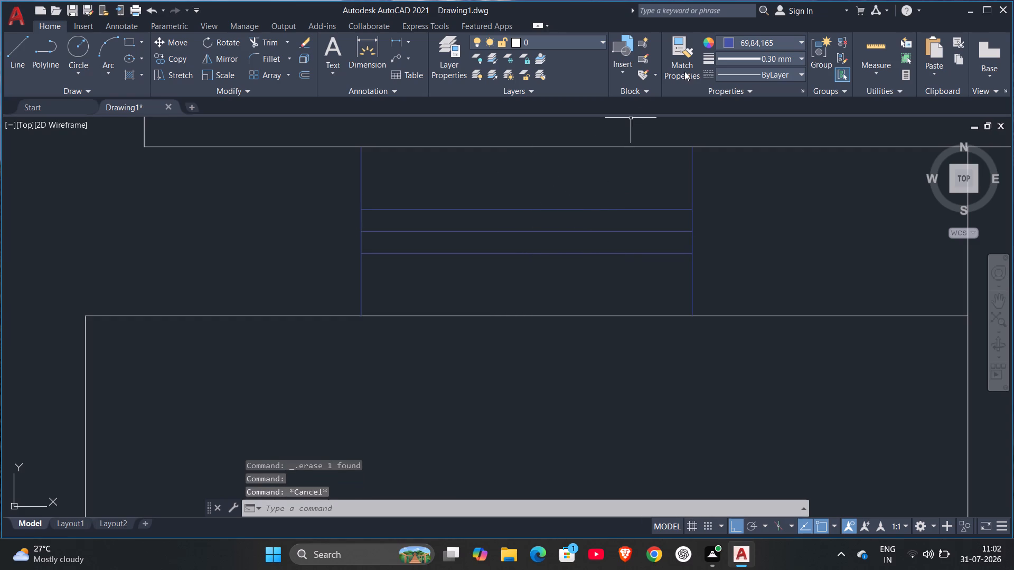
click(569, 231)
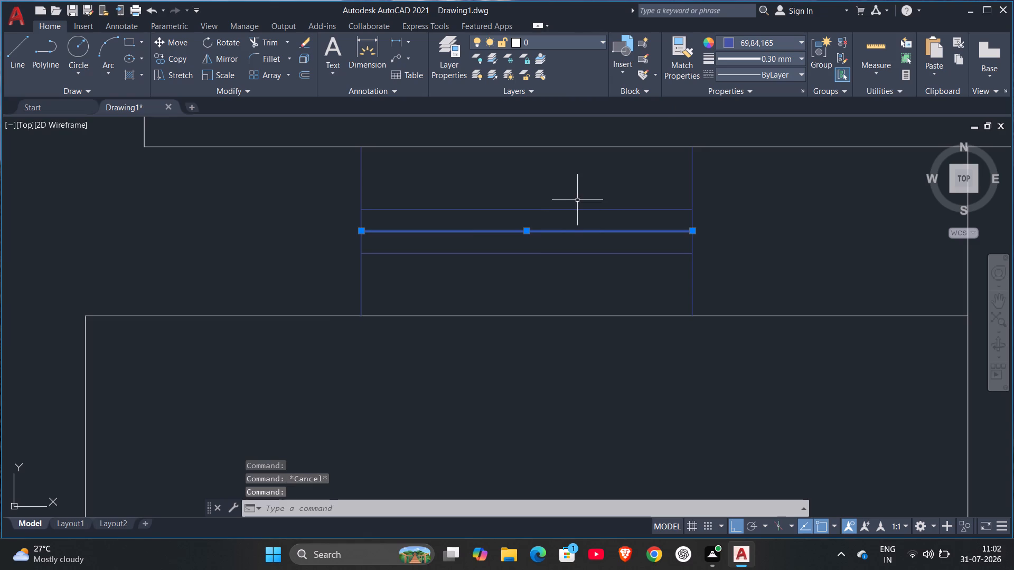
key(Delete)
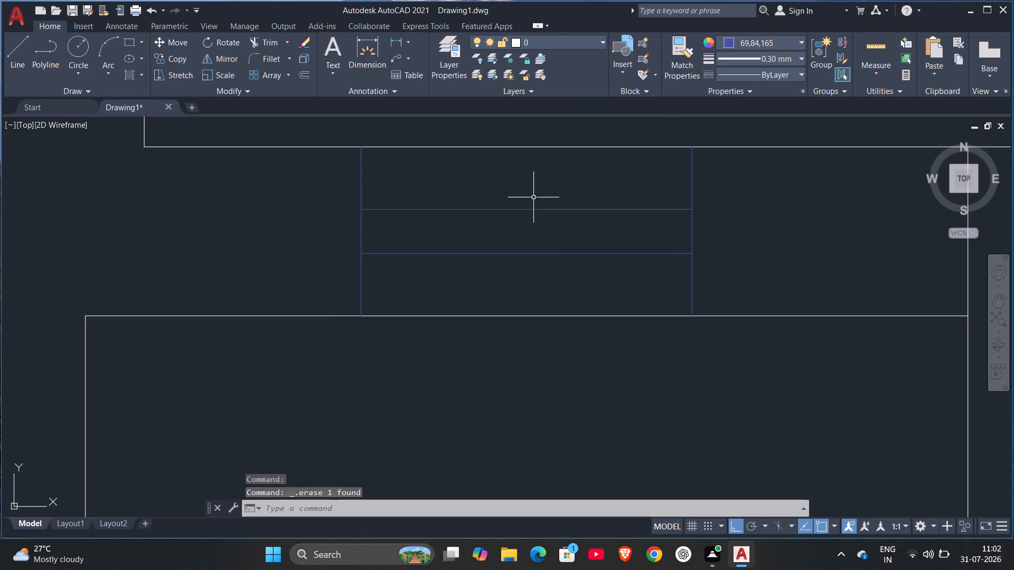
Change the two remaining horizontal lines of the blue window symbol to the dashed ACAD linetype.
click(522, 208)
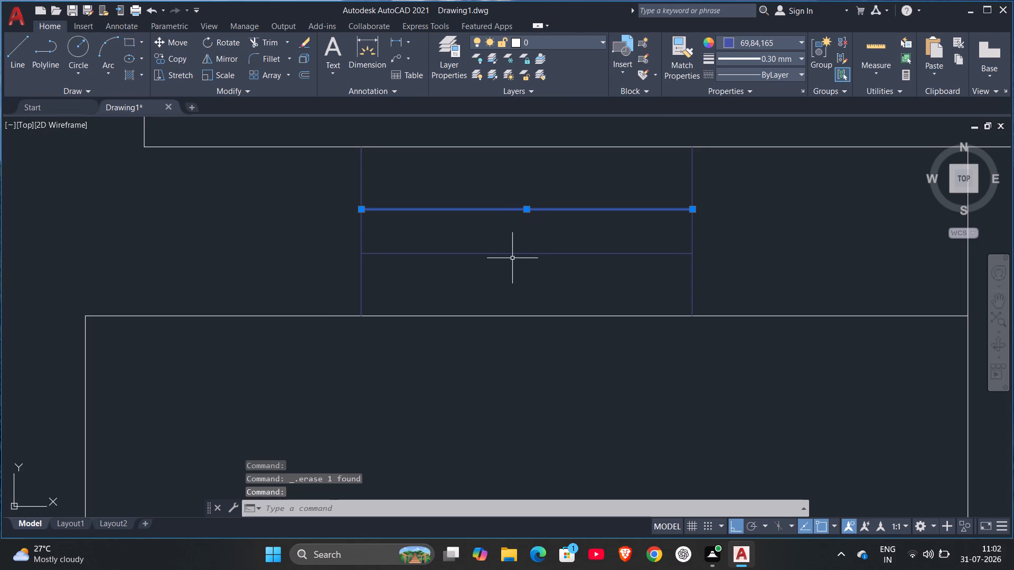
click(512, 254)
click(751, 72)
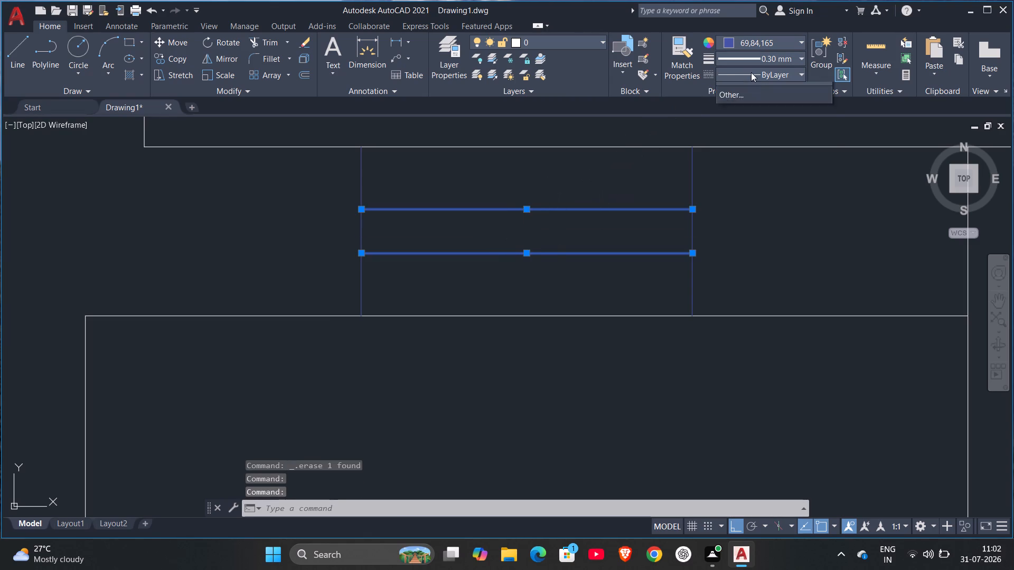
click(743, 116)
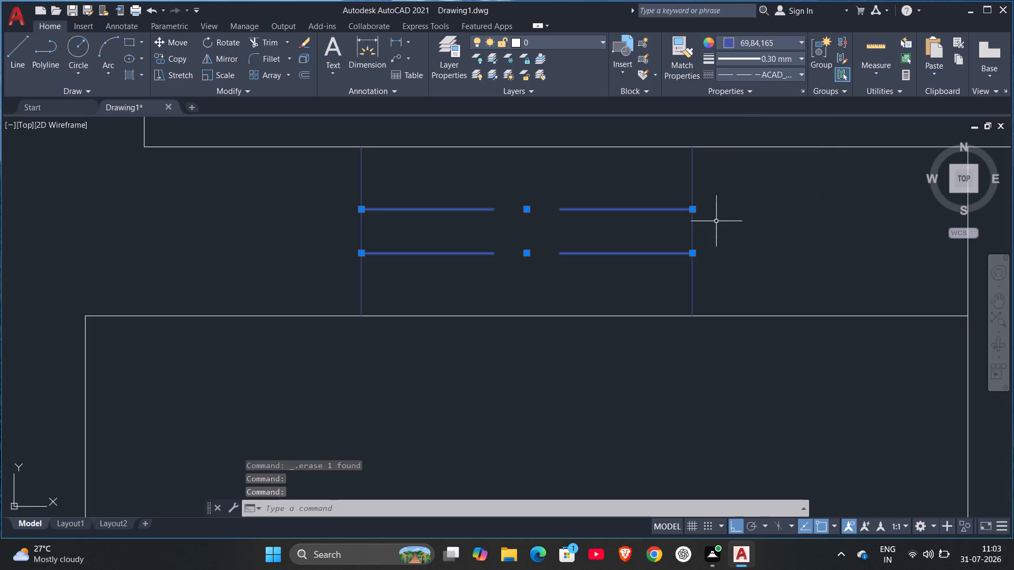
key(Escape)
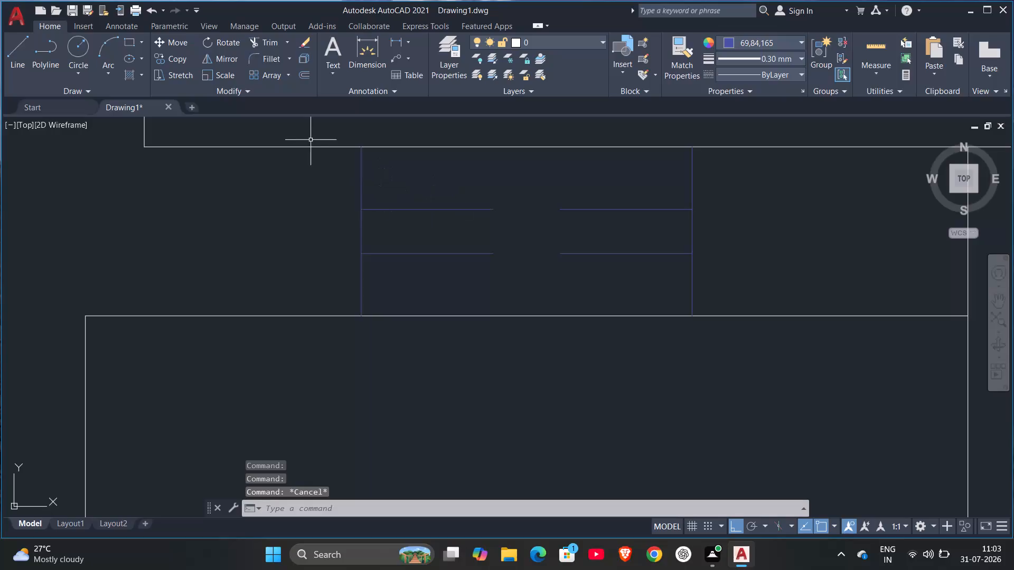
Recolour all four lines of the recessed-north-wall window symbol to red 237,31,36.
drag(326, 141, 332, 144)
click(741, 336)
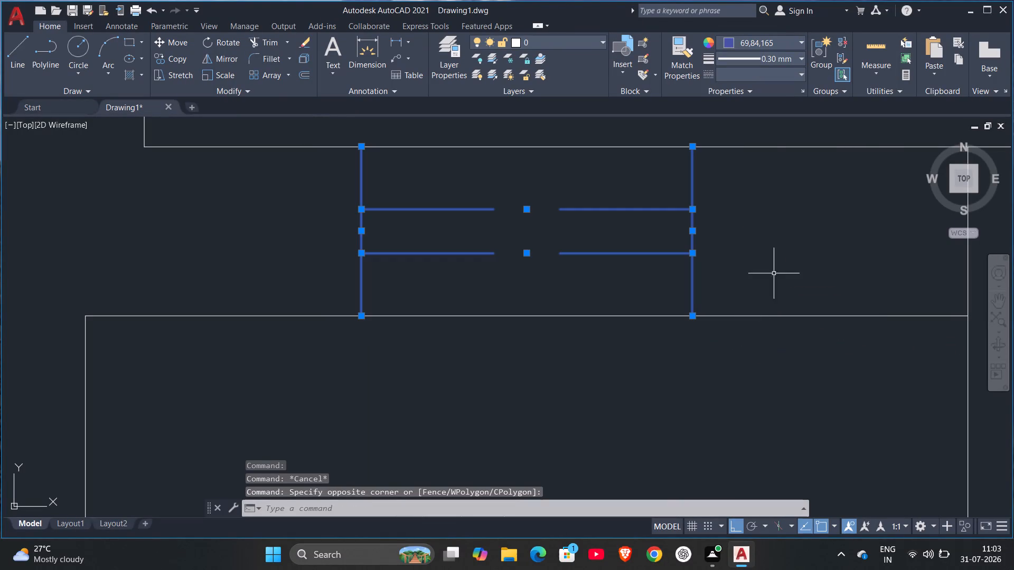
click(728, 35)
click(729, 42)
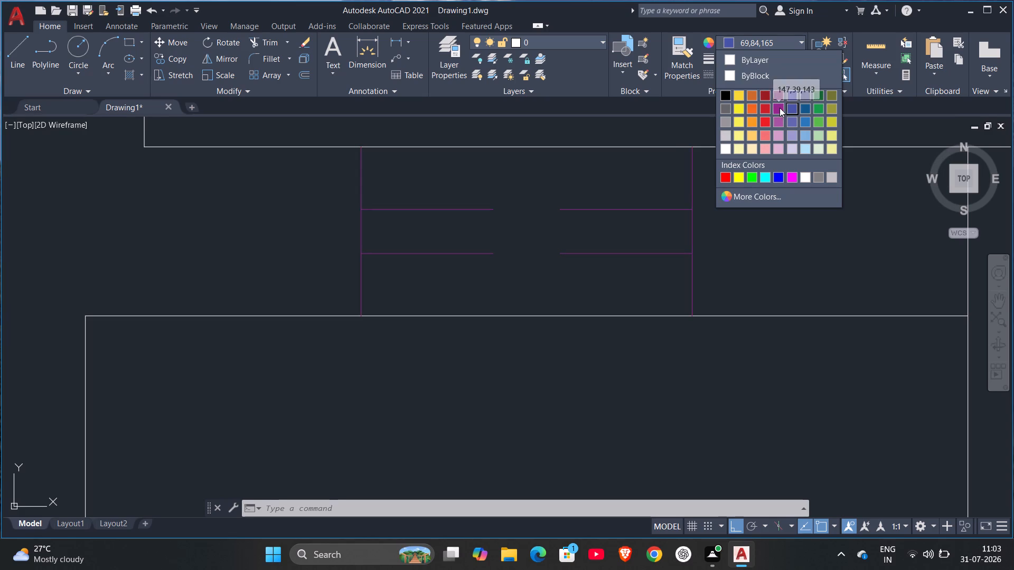
click(766, 119)
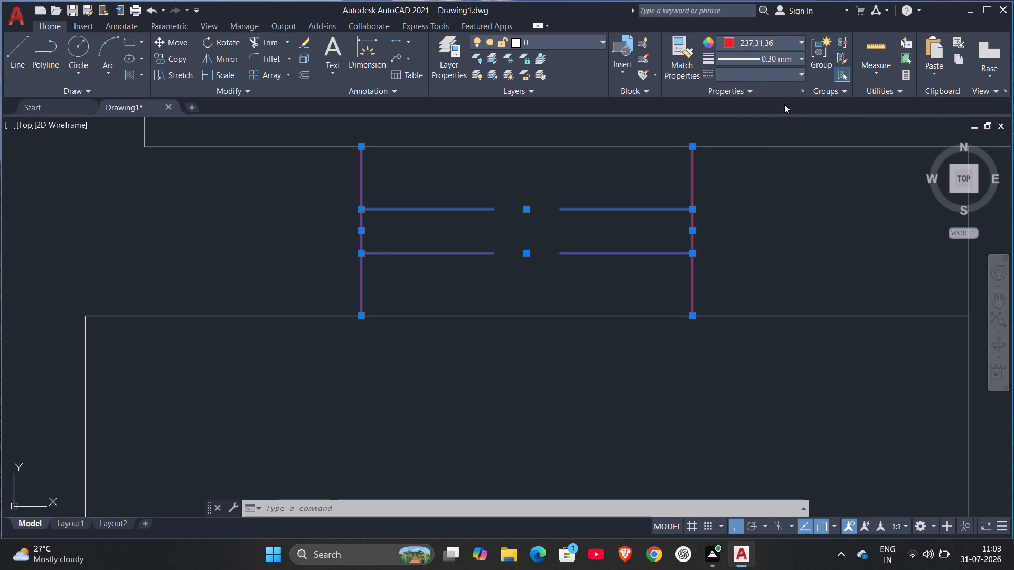
key(Escape)
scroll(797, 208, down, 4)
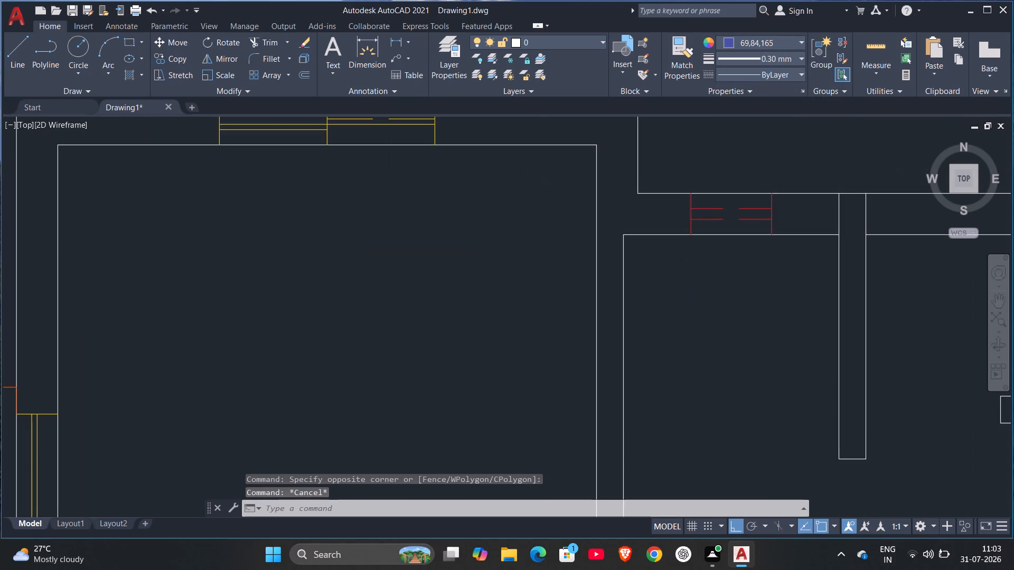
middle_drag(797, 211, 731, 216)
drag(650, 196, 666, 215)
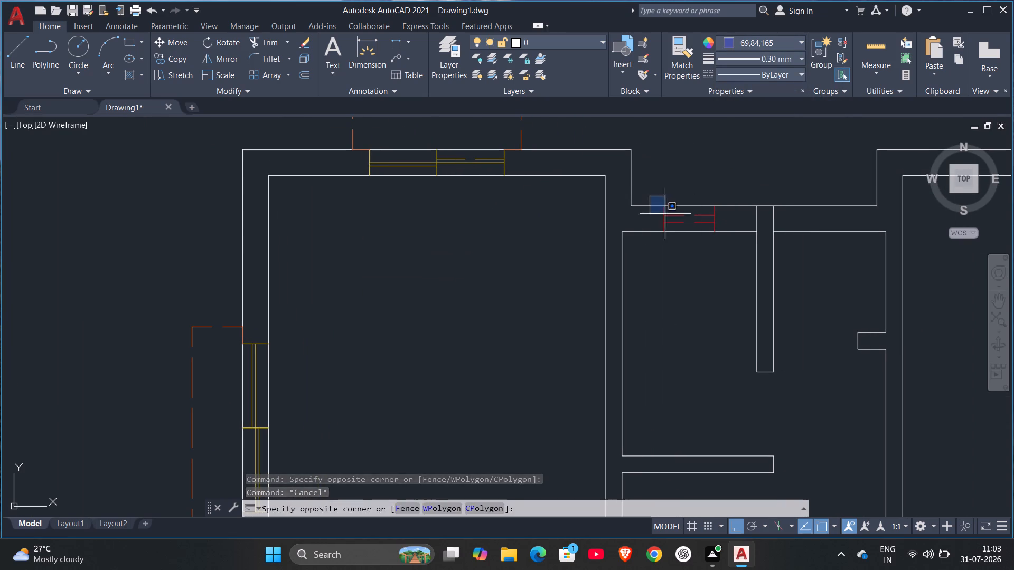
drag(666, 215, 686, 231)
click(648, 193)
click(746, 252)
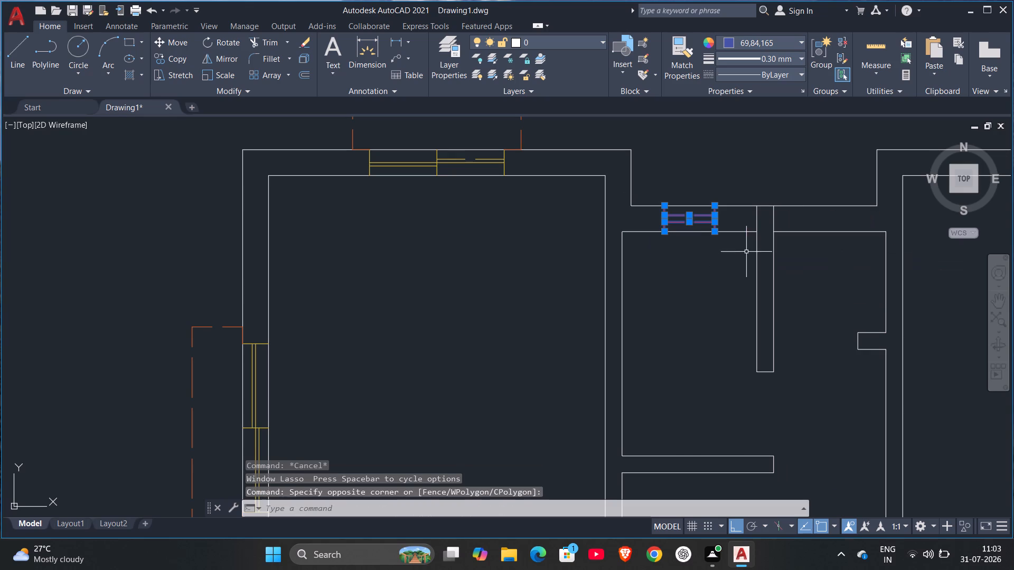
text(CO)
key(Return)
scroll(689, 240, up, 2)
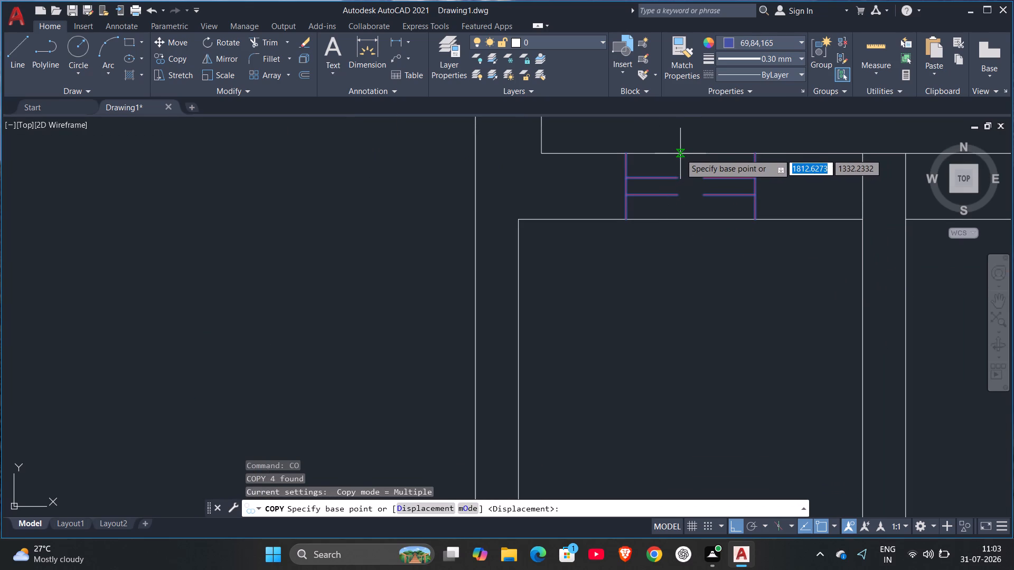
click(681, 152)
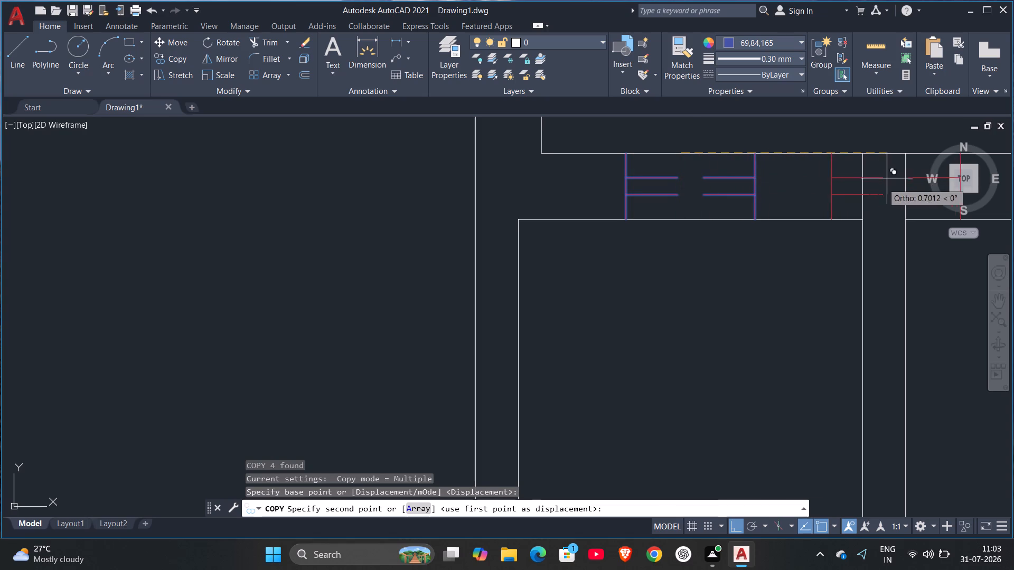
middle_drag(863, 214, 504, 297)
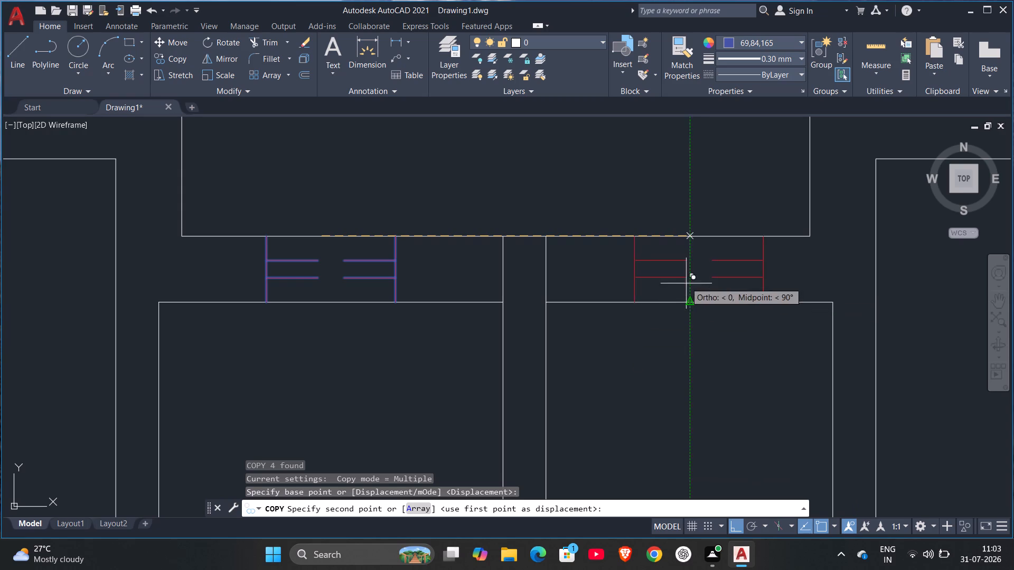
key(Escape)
Copy the red window symbol east along the recessed north wall, from the west compartment's inner-face midpoint to the east compartment's inner-face midpoint.
click(237, 222)
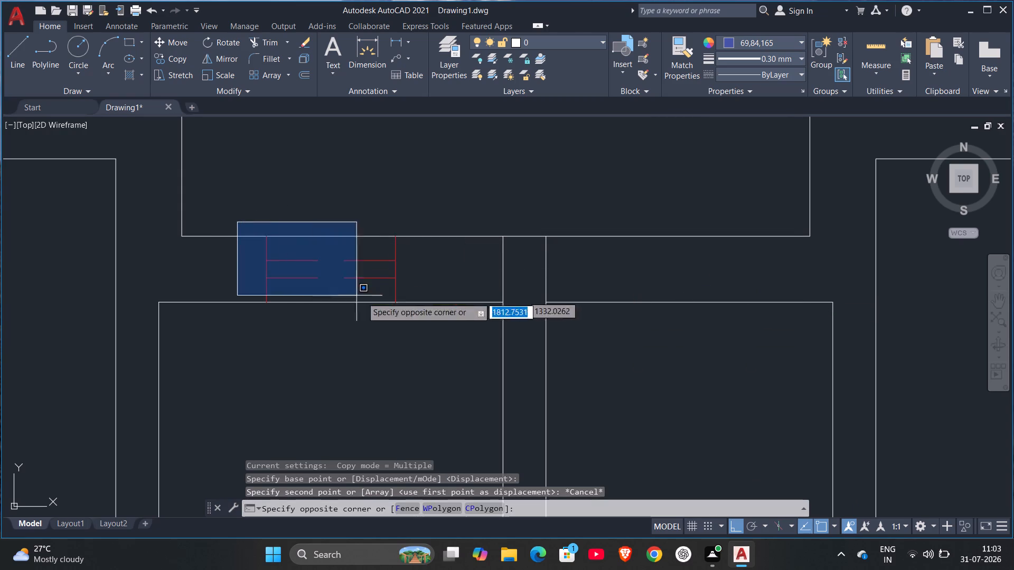
click(438, 334)
text(CO)
key(Return)
click(331, 300)
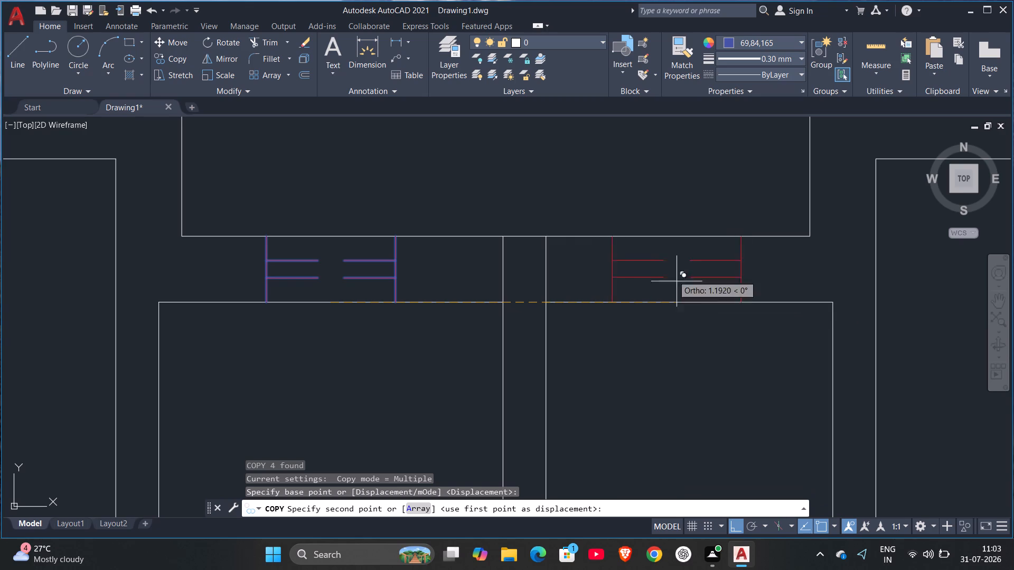
click(689, 303)
key(Escape)
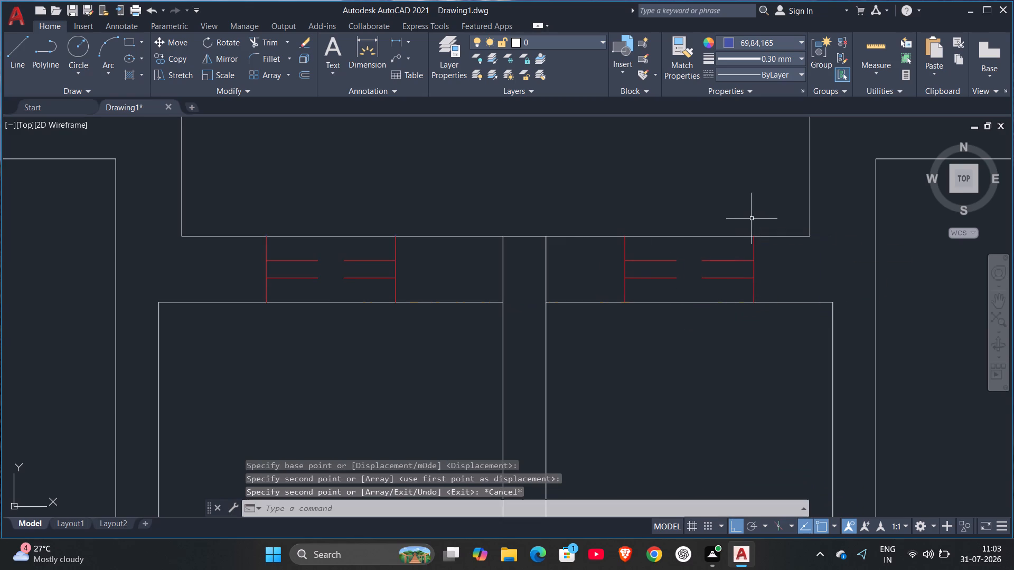
Draw a 0.23 vertical line across the staircase's south wall, from its inner south-west corner to the outer face.
scroll(775, 397, down, 3)
middle_drag(770, 408, 591, 198)
scroll(592, 188, down, 1)
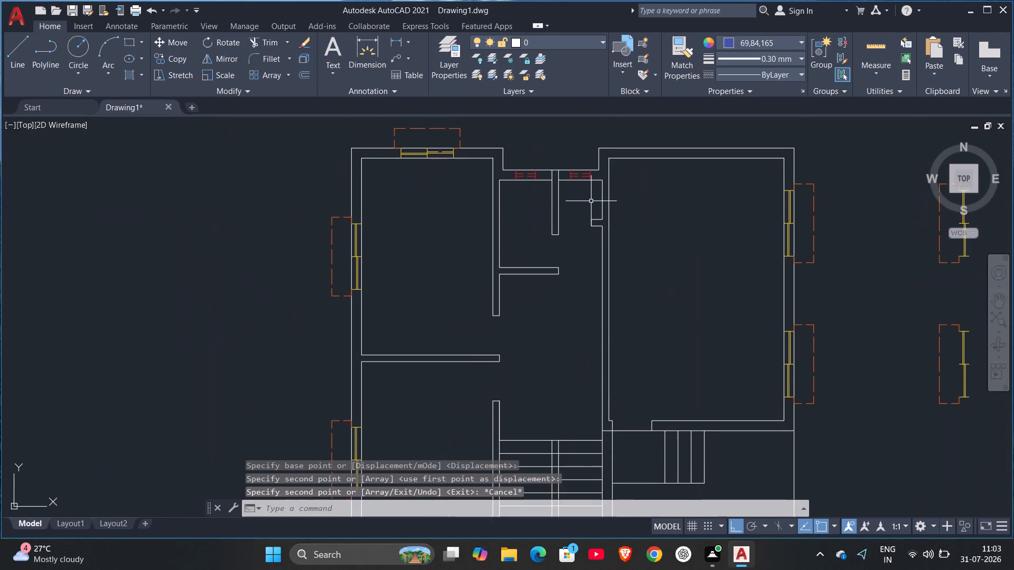
middle_drag(624, 346, 494, 61)
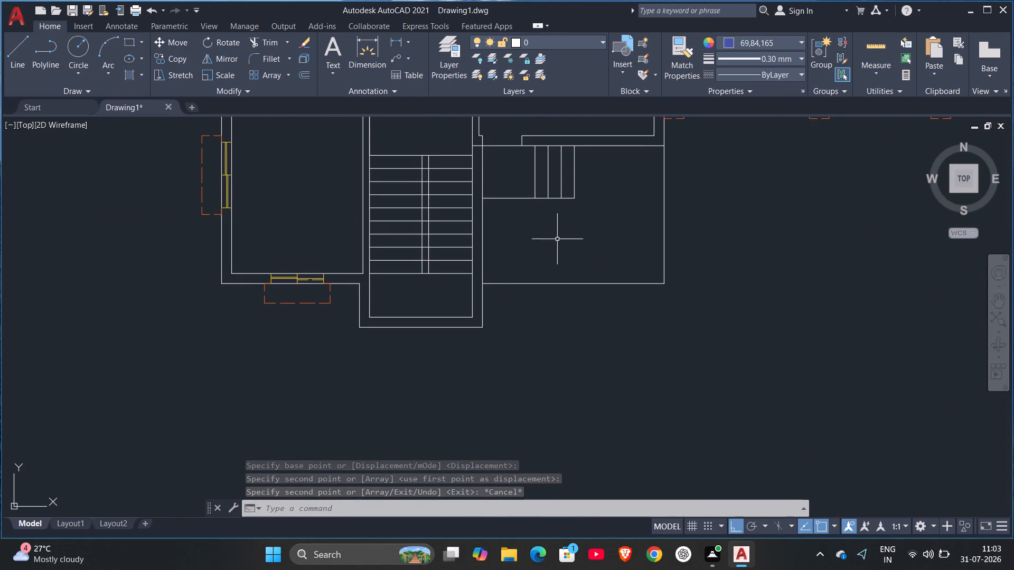
middle_drag(560, 243, 562, 271)
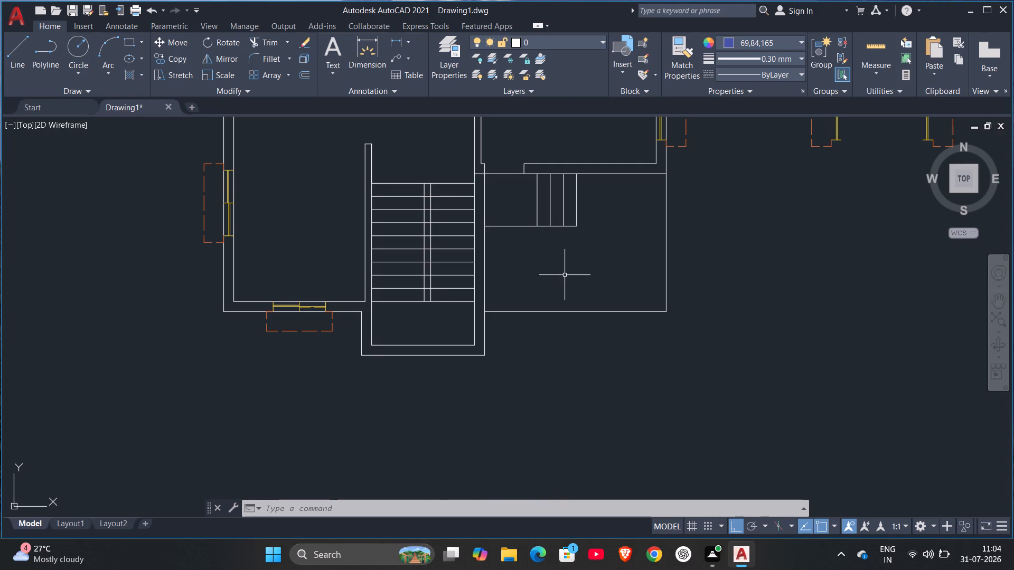
key(Escape)
scroll(426, 479, up, 1)
scroll(405, 368, up, 2)
middle_drag(397, 375, 543, 382)
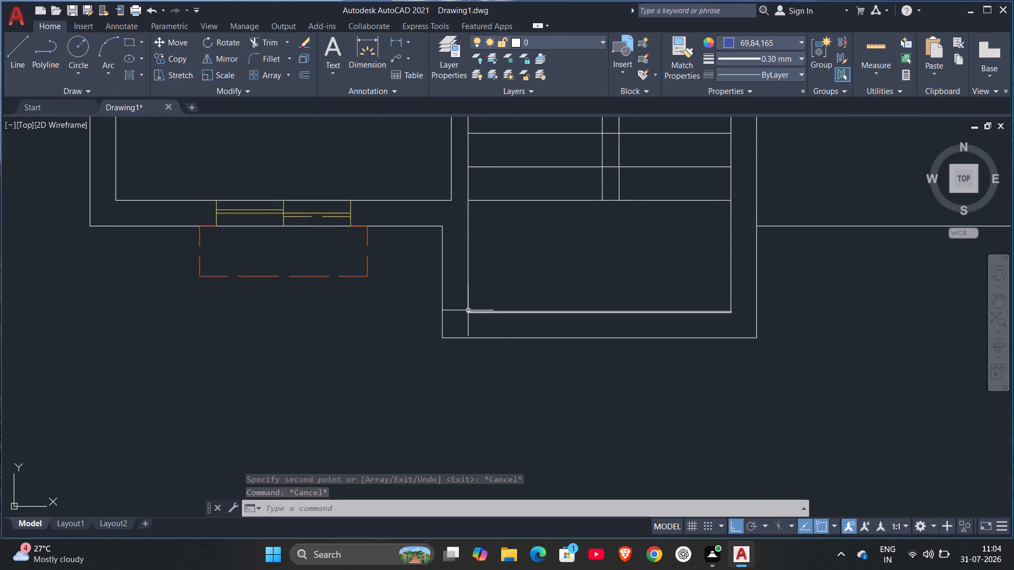
key(l)
key(Return)
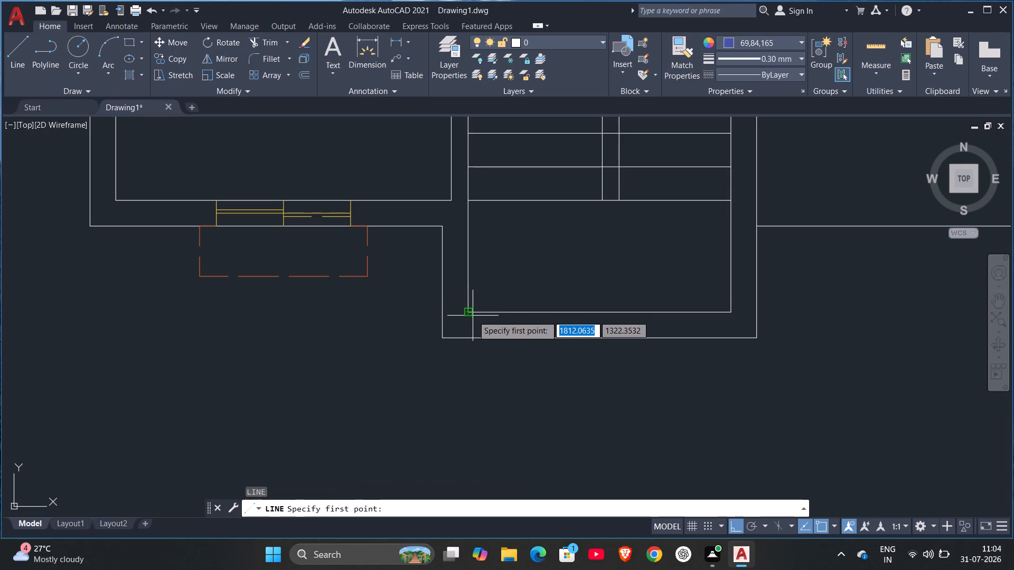
scroll(469, 313, up, 2)
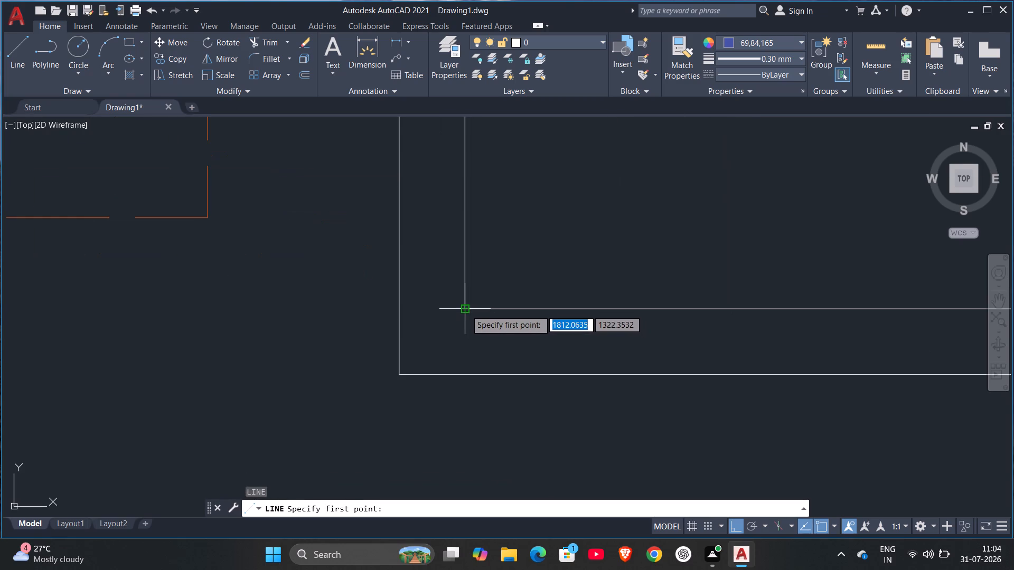
drag(466, 310, 466, 316)
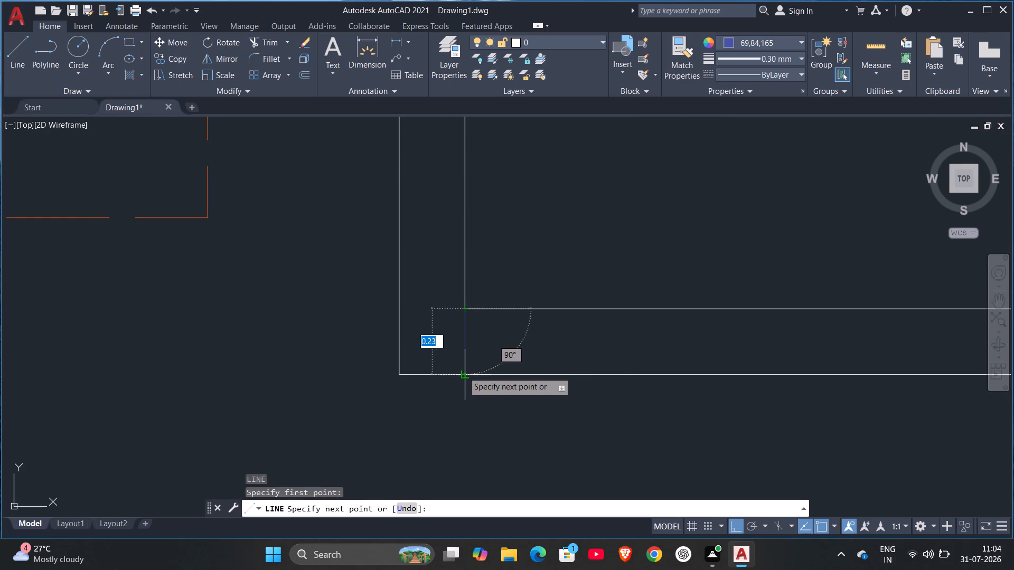
click(463, 372)
Set the current colour to red 205,32,39 and draw a 0.23 vertical line across the south wall from the staircase's inner south-east corner.
click(733, 36)
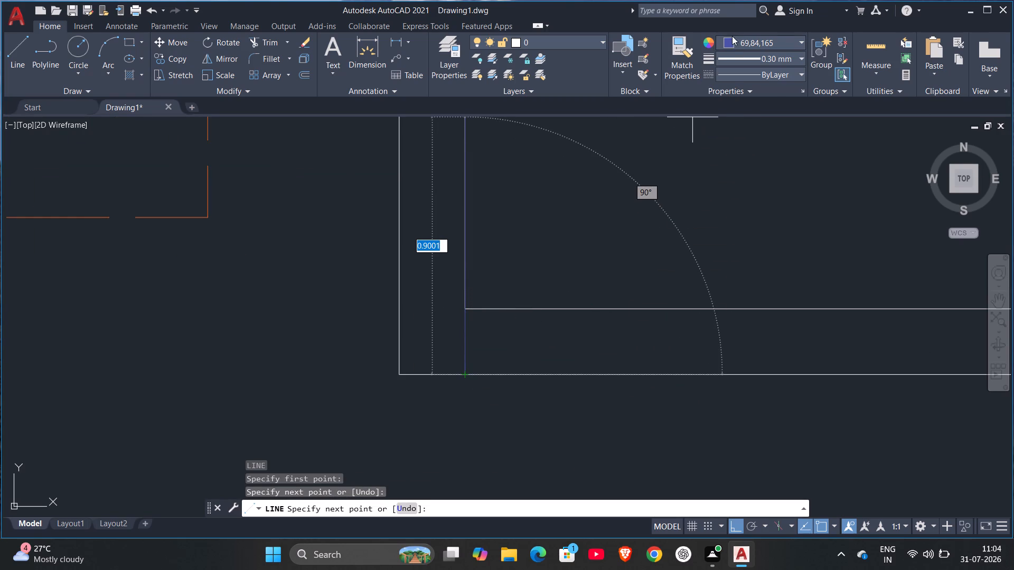
click(766, 109)
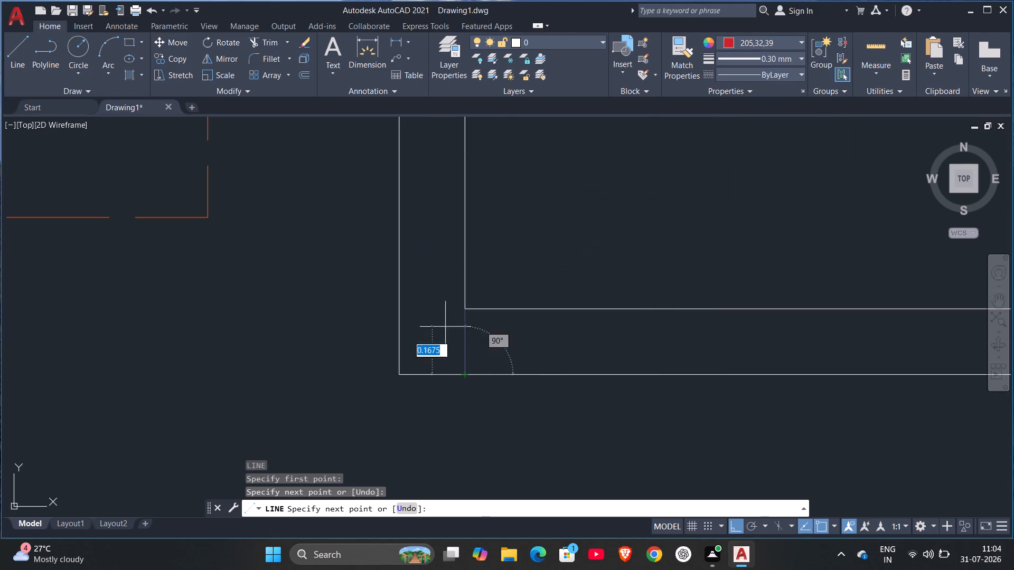
key(Escape)
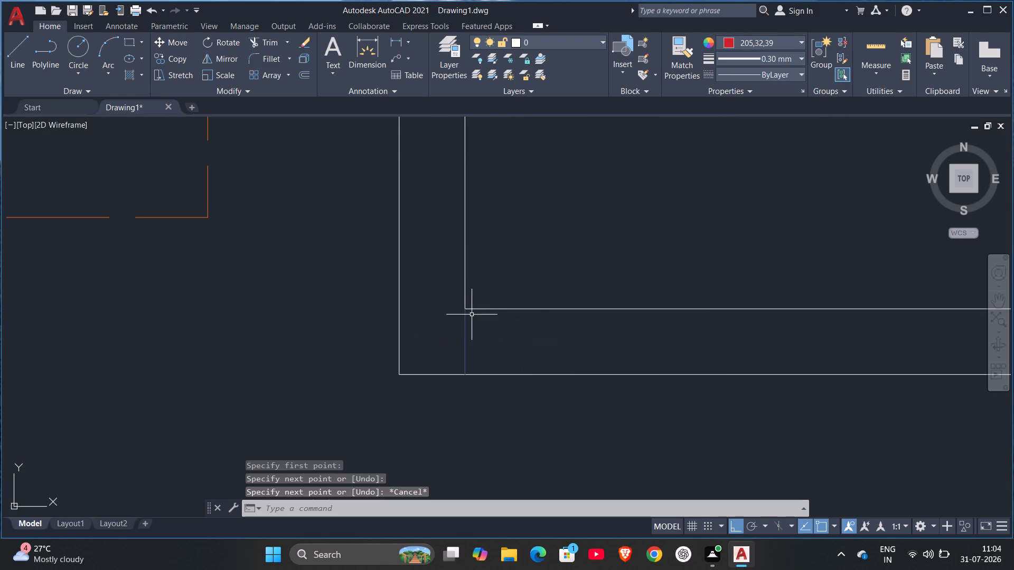
scroll(487, 339, down, 2)
middle_drag(617, 385, 484, 349)
scroll(641, 299, up, 1)
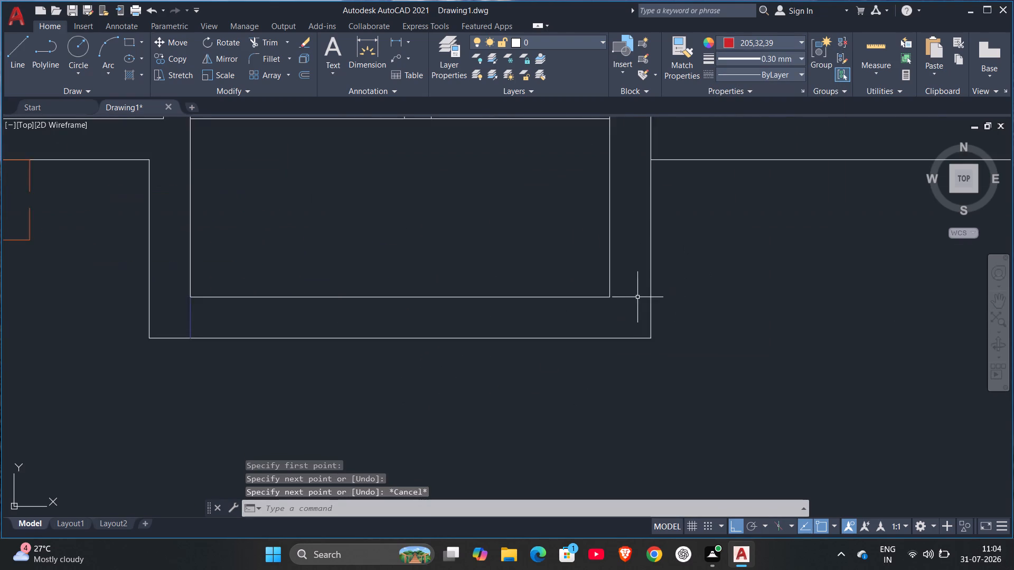
scroll(637, 297, up, 1)
key(space)
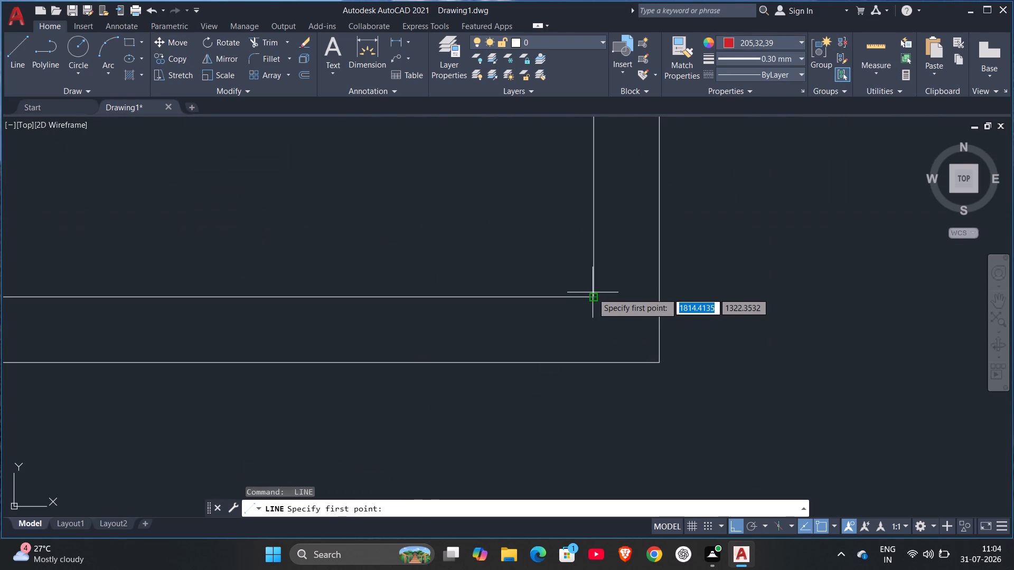
click(593, 296)
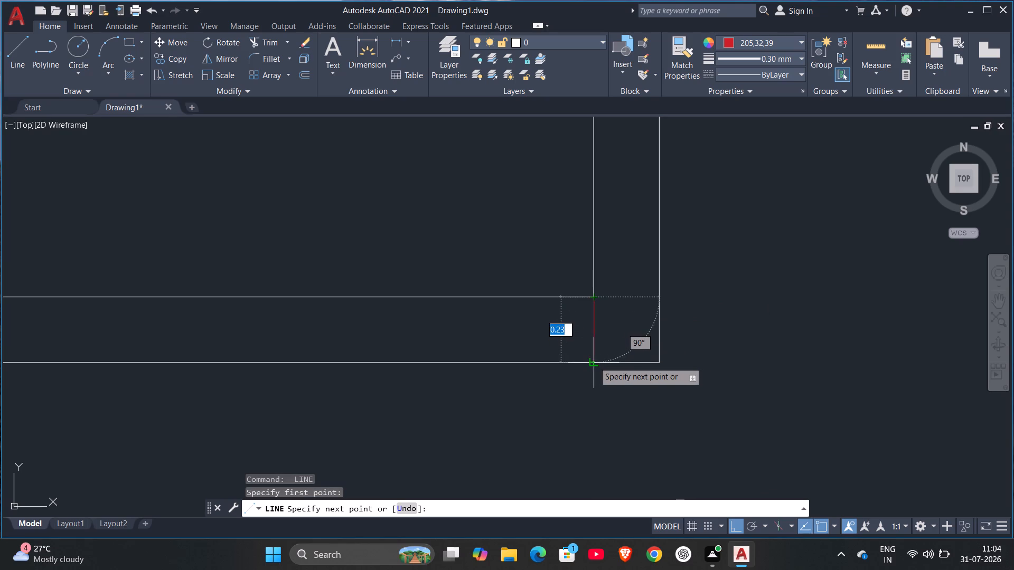
click(593, 360)
key(Escape)
key(grave)
Recolour the blue vertical line at the west end of the staircase's south wall to red 205,32,39.
scroll(549, 320, down, 2)
middle_drag(614, 324, 852, 310)
drag(530, 286, 532, 293)
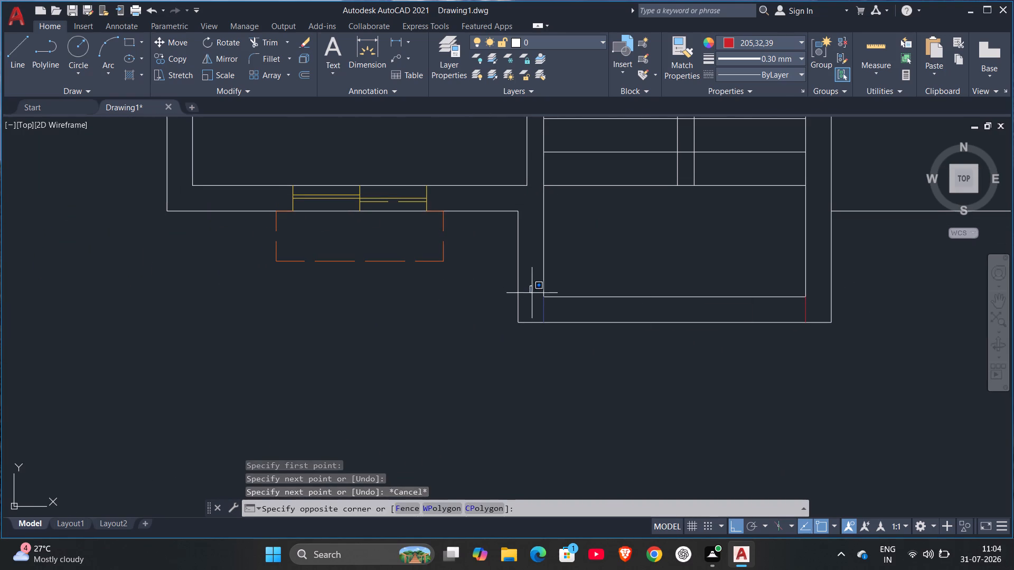
drag(532, 293, 534, 296)
click(600, 347)
click(722, 44)
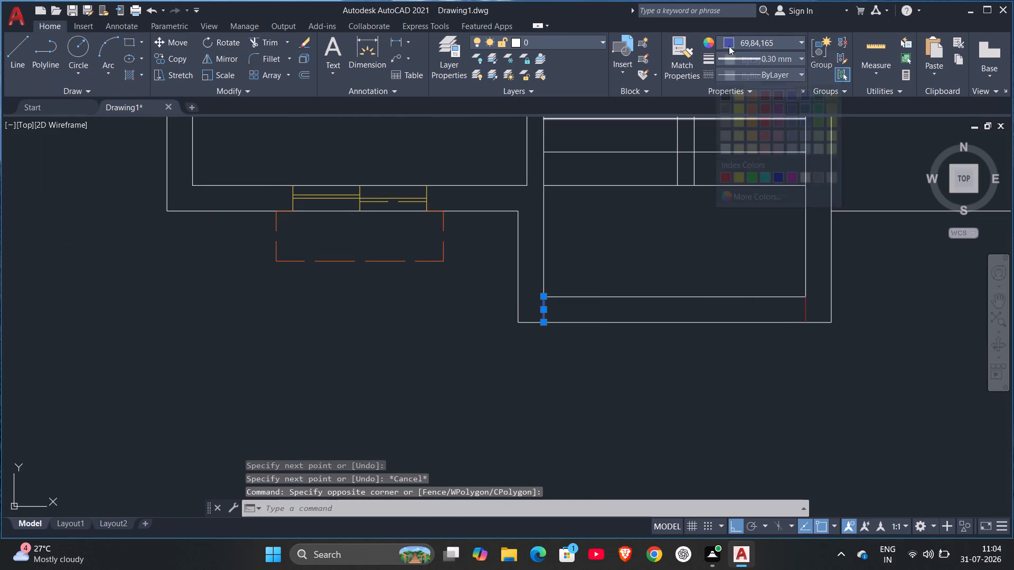
click(765, 102)
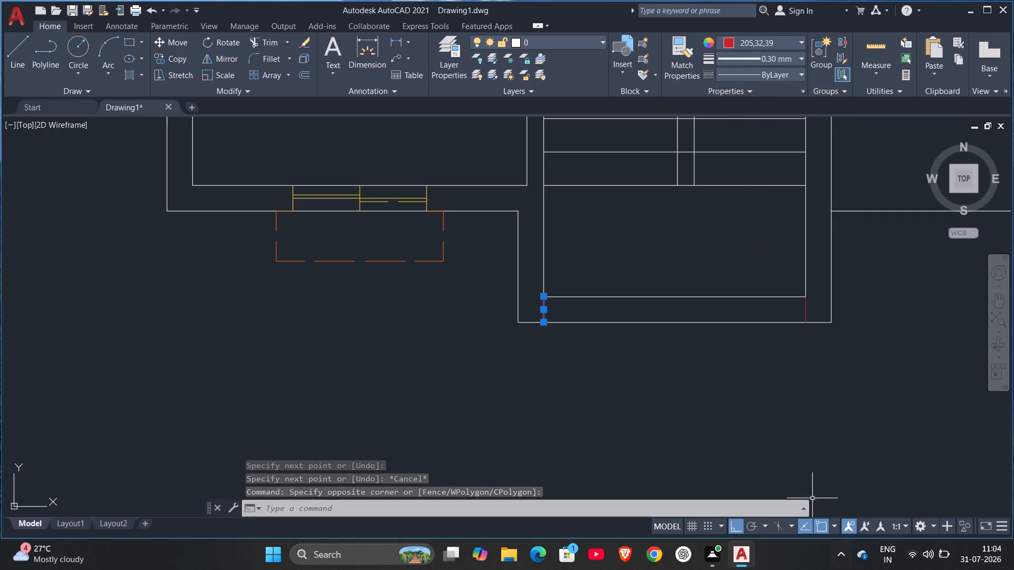
key(Escape)
Draw a 2.35 horizontal red line within the staircase's south wall, joining the midpoints of the two red end lines.
scroll(565, 316, up, 2)
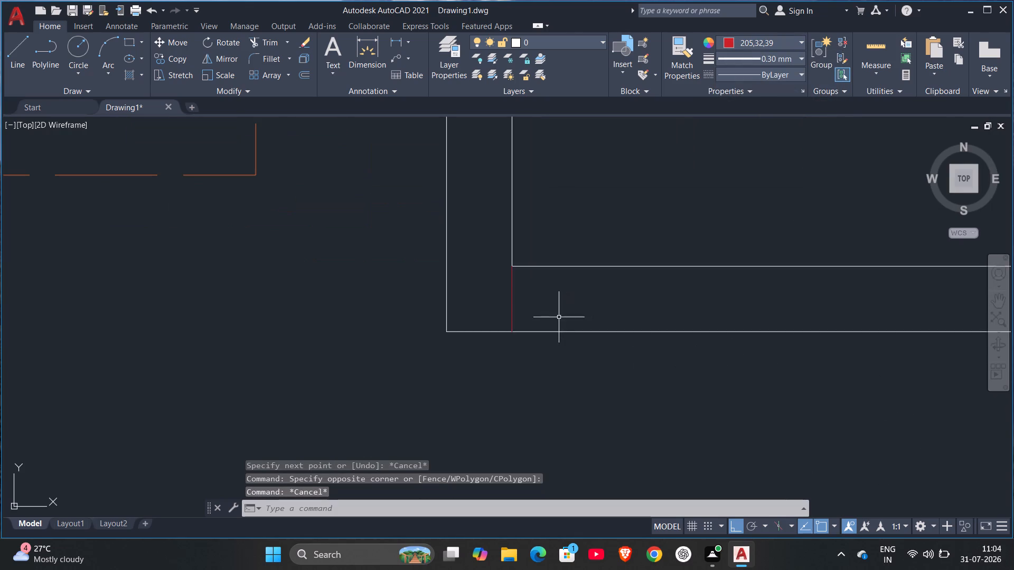
key(space)
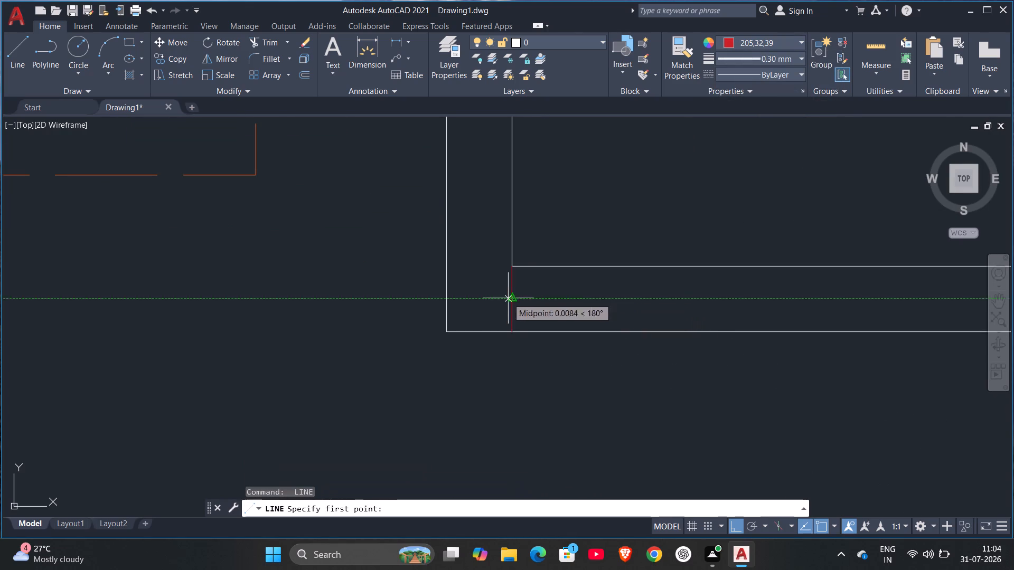
click(511, 298)
middle_drag(964, 313, 766, 328)
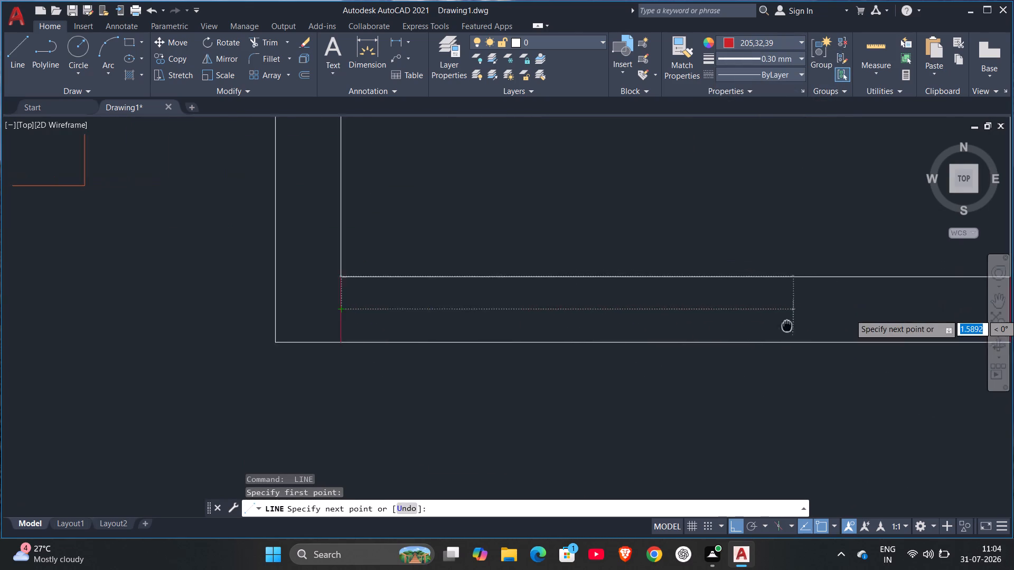
middle_drag(766, 328, 535, 332)
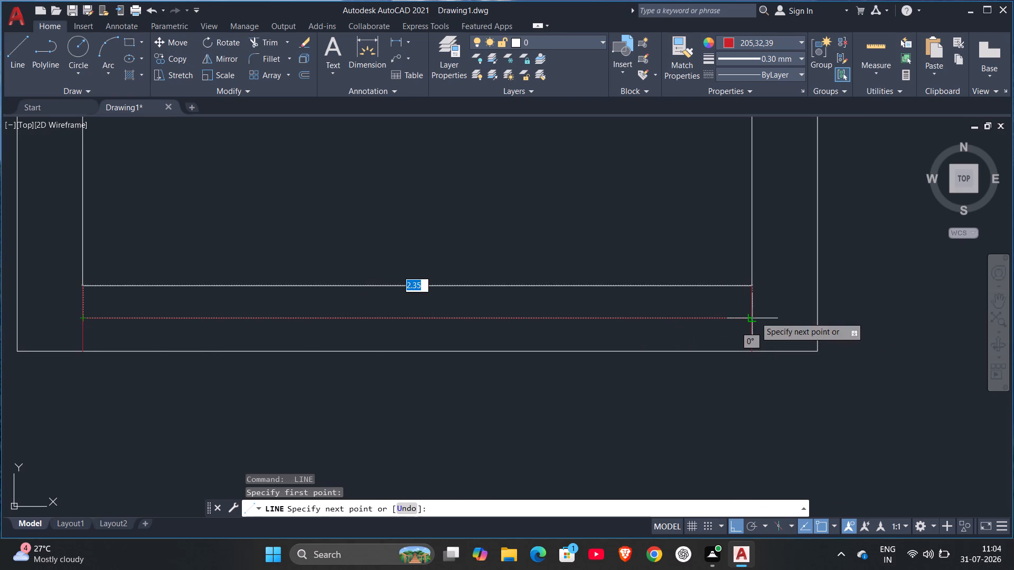
click(755, 317)
key(Escape)
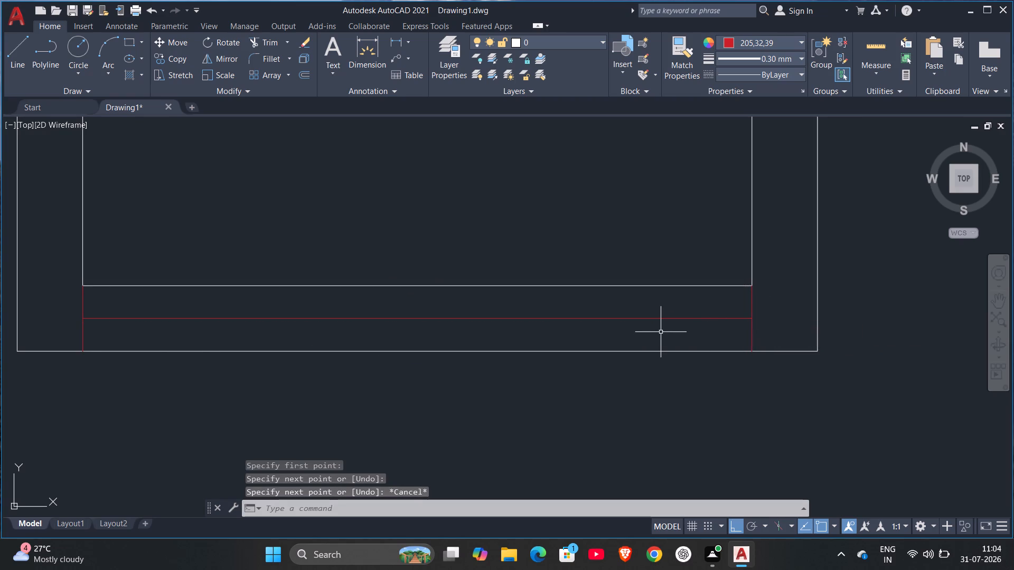
Offset the horizontal red line by 0.03 to both its north and south sides.
key(o)
key(Return)
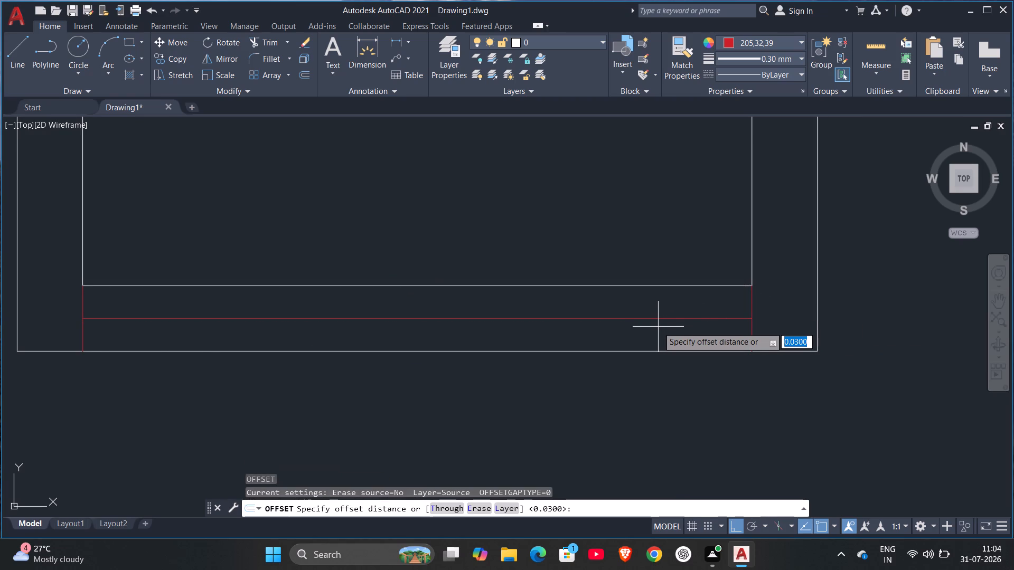
text(0.)
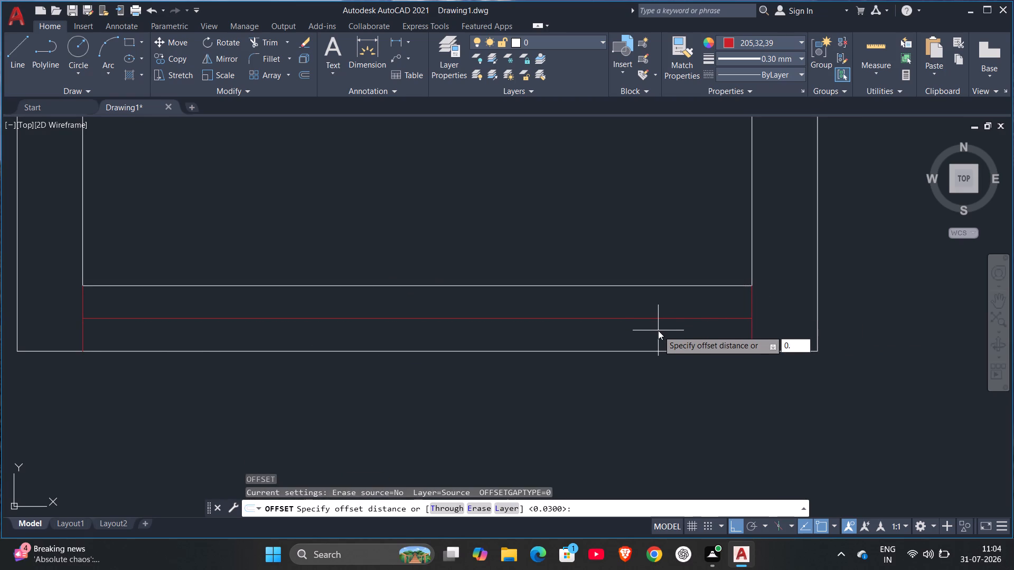
text(03)
key(Return)
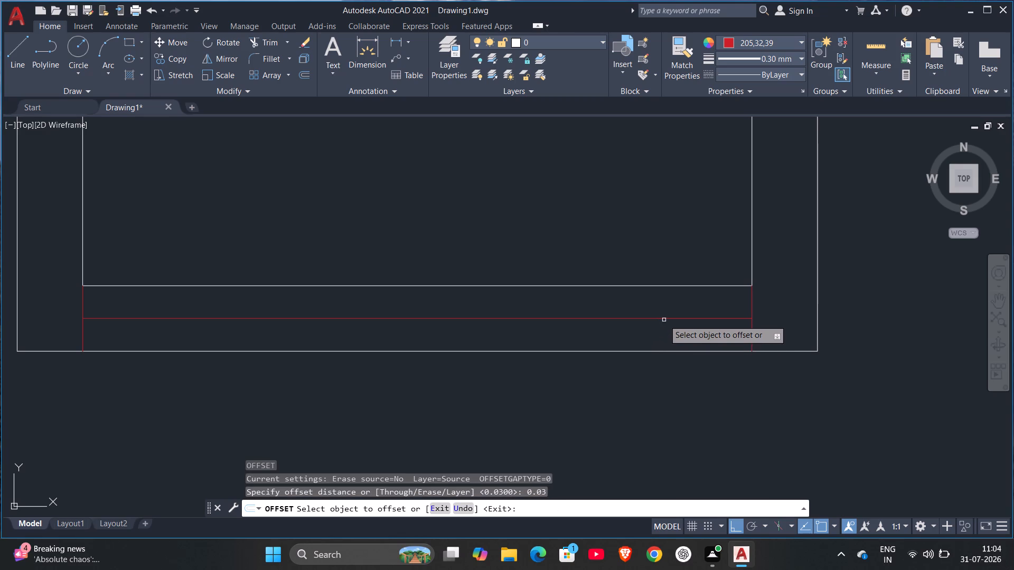
click(664, 319)
click(666, 301)
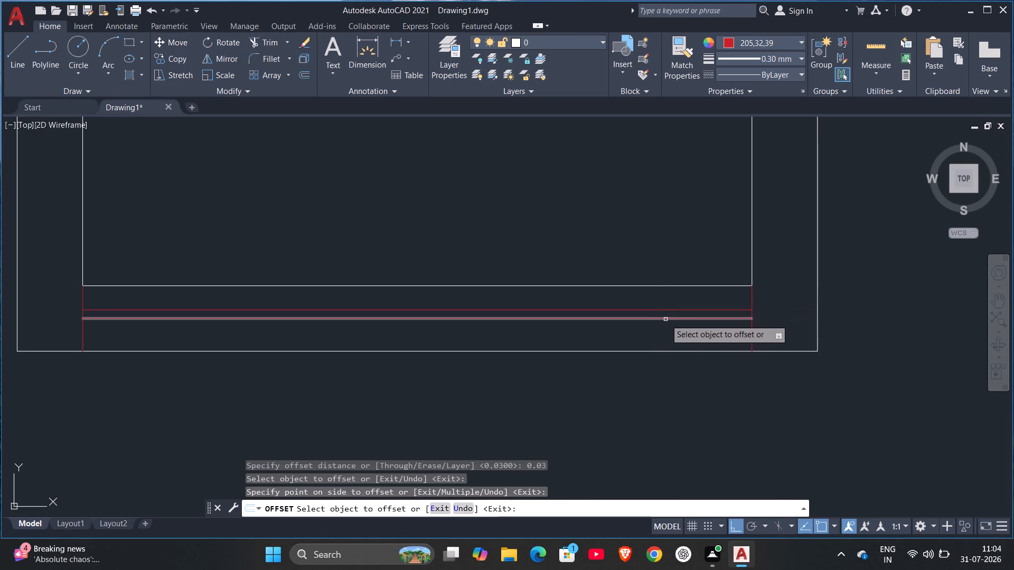
click(665, 319)
click(666, 327)
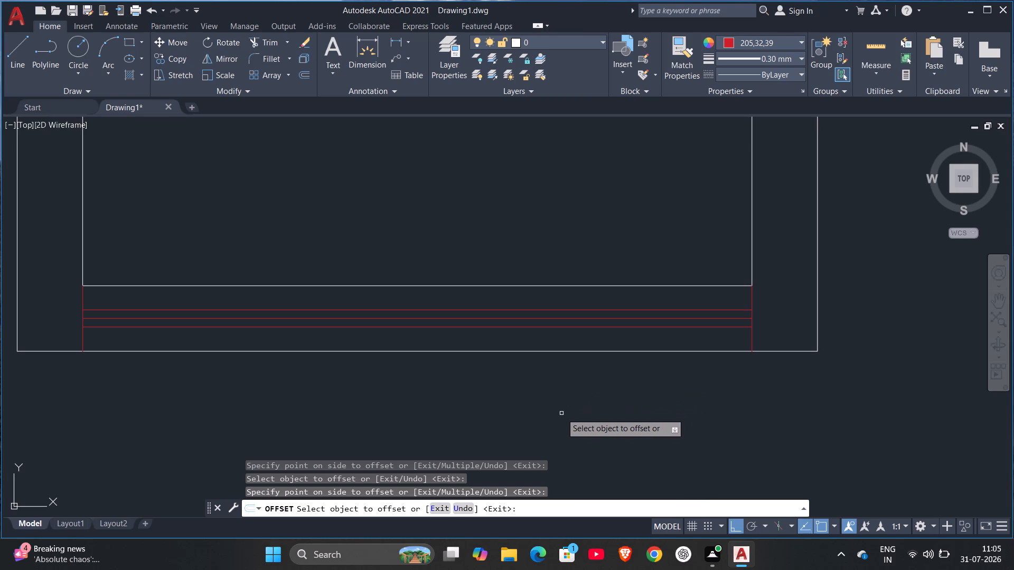
key(Escape)
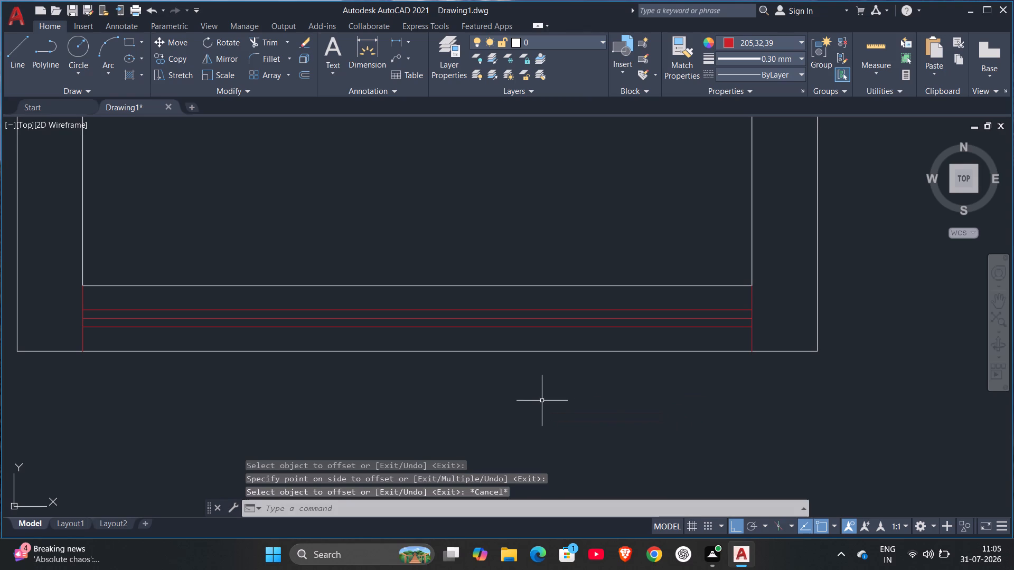
Delete the middle horizontal red line of the window symbol in the staircase's south wall.
click(553, 317)
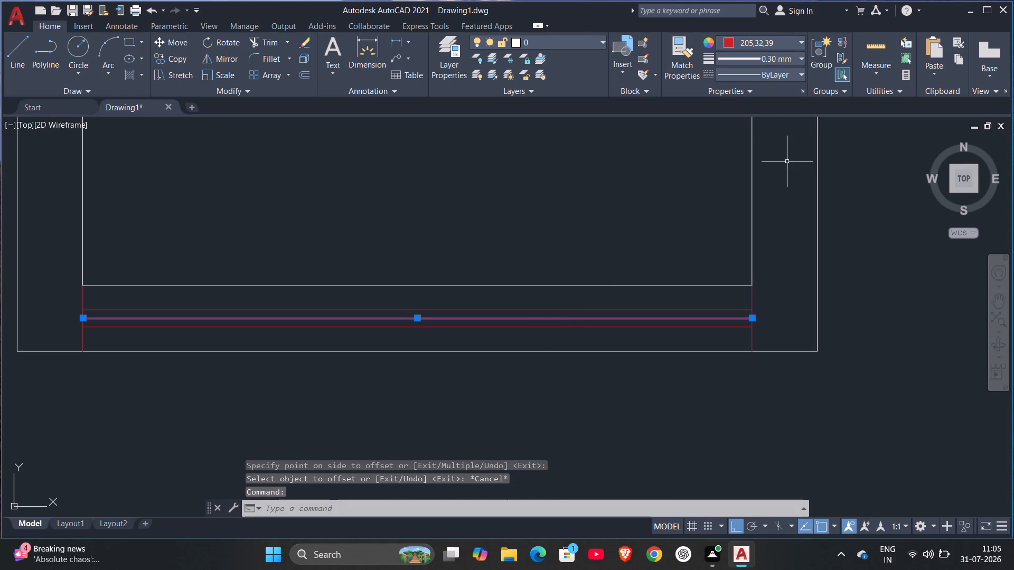
key(Delete)
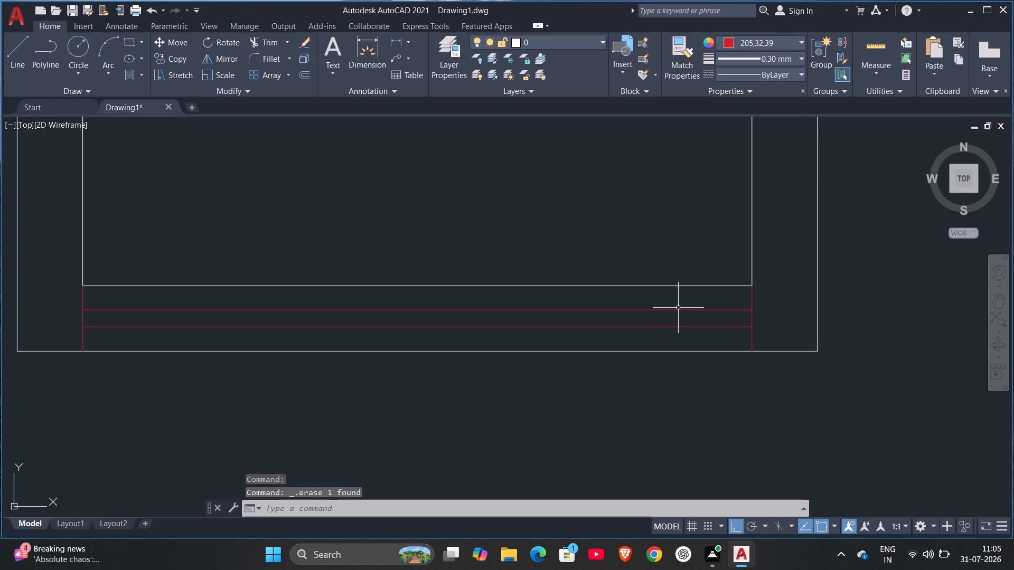
Change the two remaining horizontal red lines in the staircase's south wall to the ACAD_ISO02W100 dashed linetype.
click(673, 308)
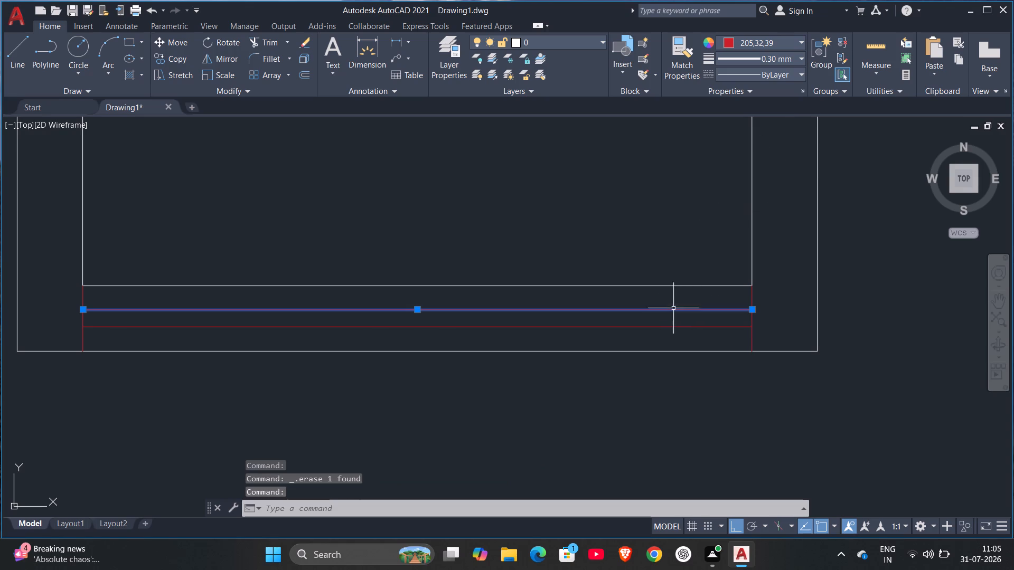
click(662, 326)
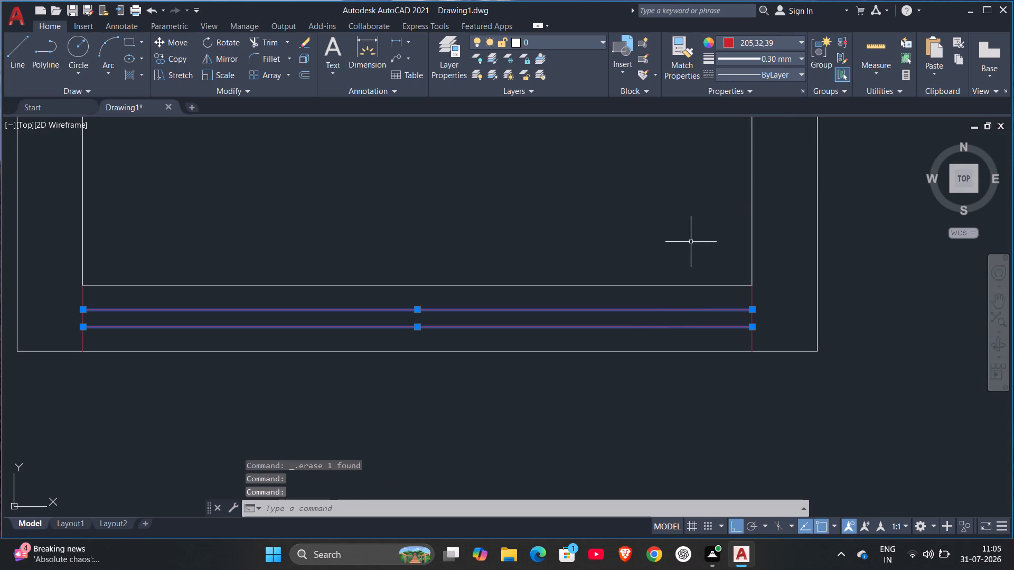
click(757, 69)
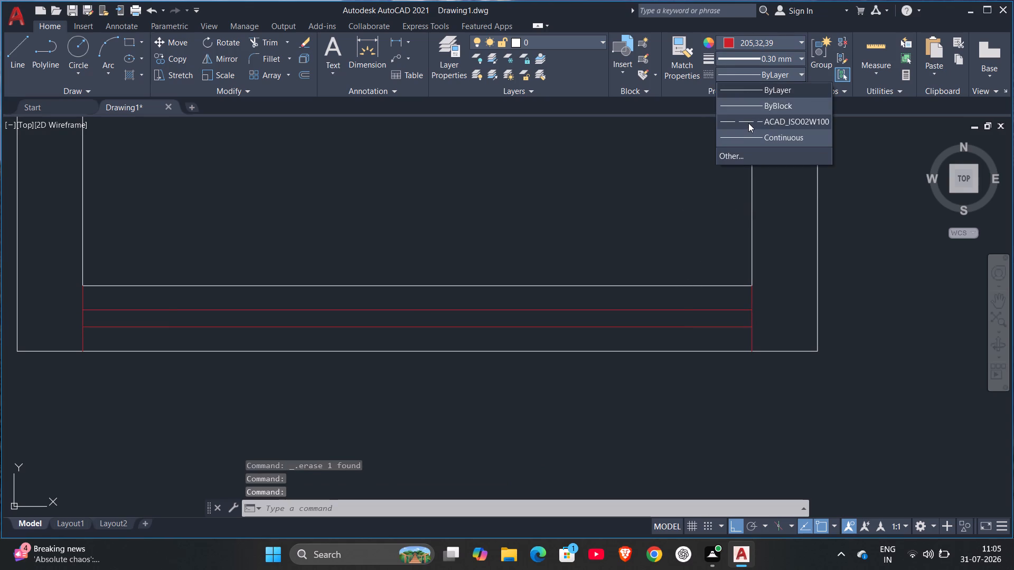
click(748, 123)
key(Escape)
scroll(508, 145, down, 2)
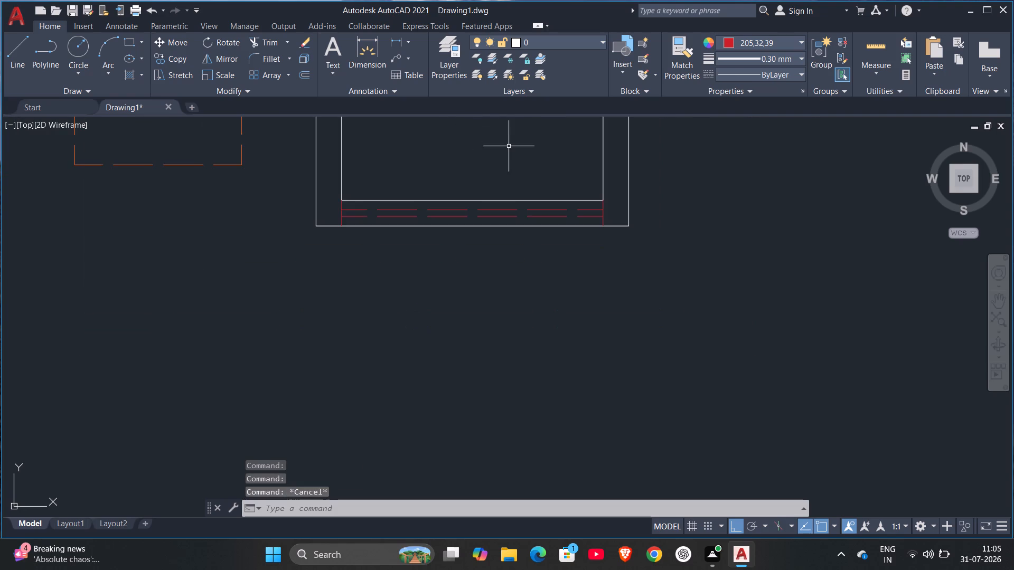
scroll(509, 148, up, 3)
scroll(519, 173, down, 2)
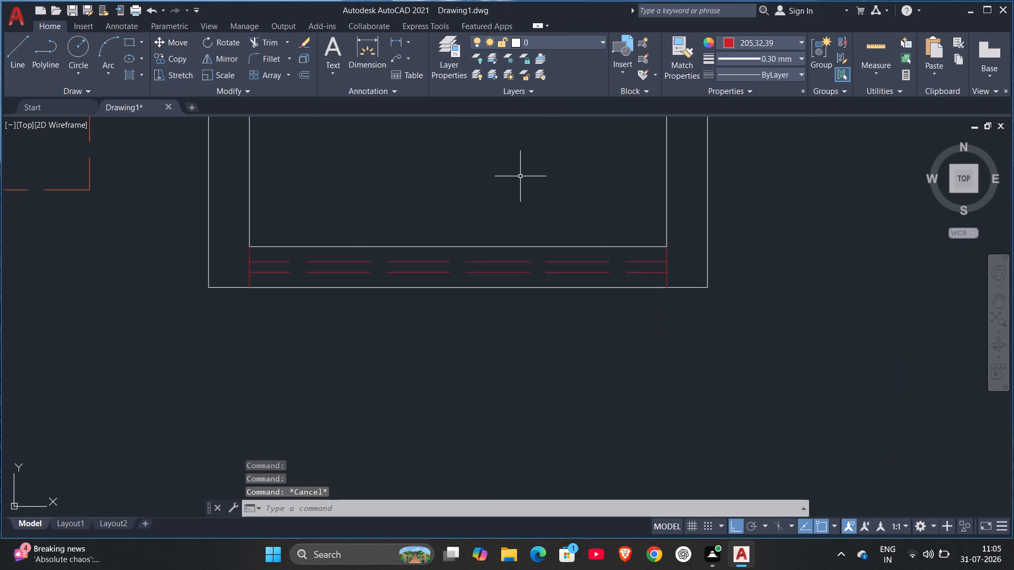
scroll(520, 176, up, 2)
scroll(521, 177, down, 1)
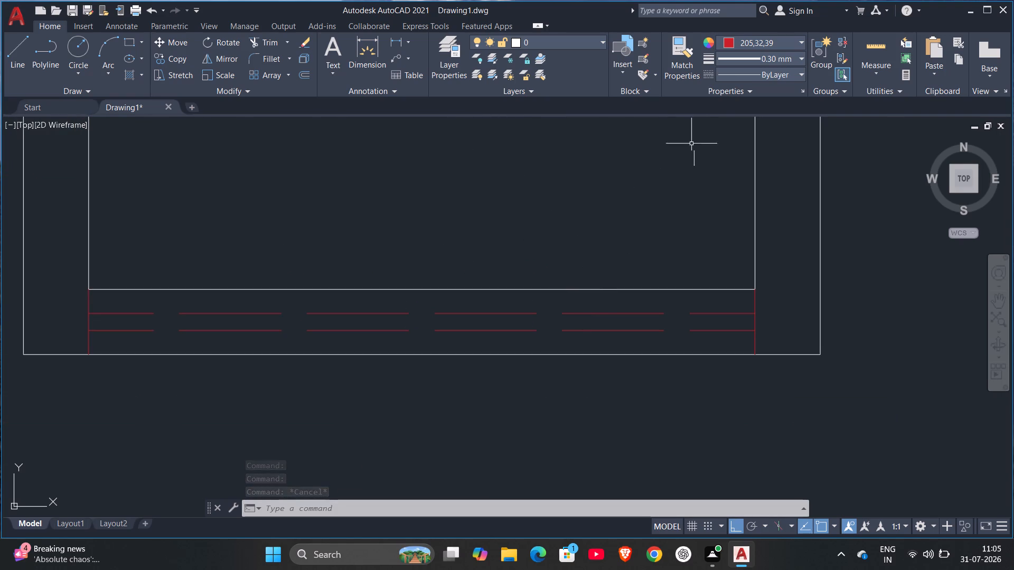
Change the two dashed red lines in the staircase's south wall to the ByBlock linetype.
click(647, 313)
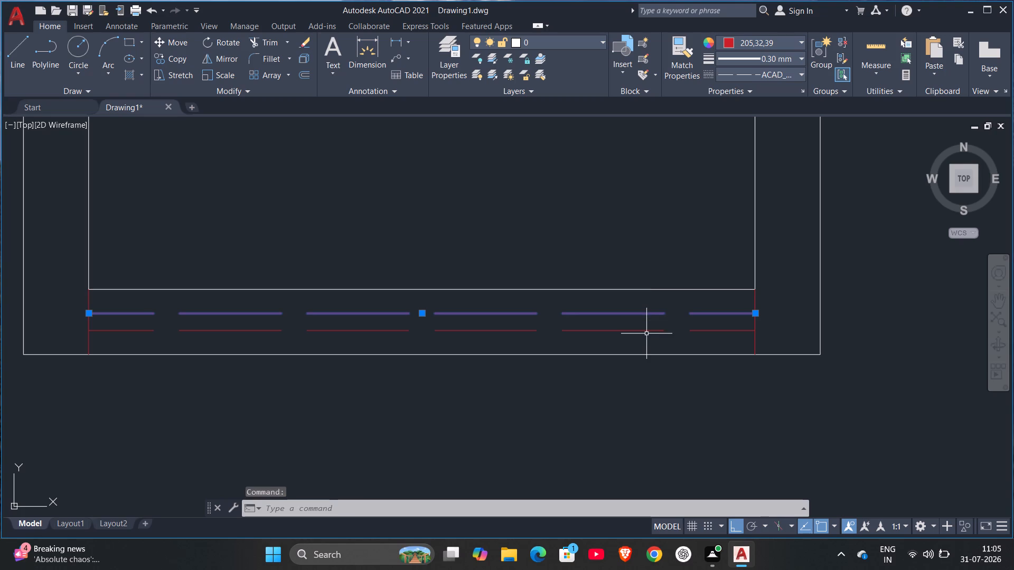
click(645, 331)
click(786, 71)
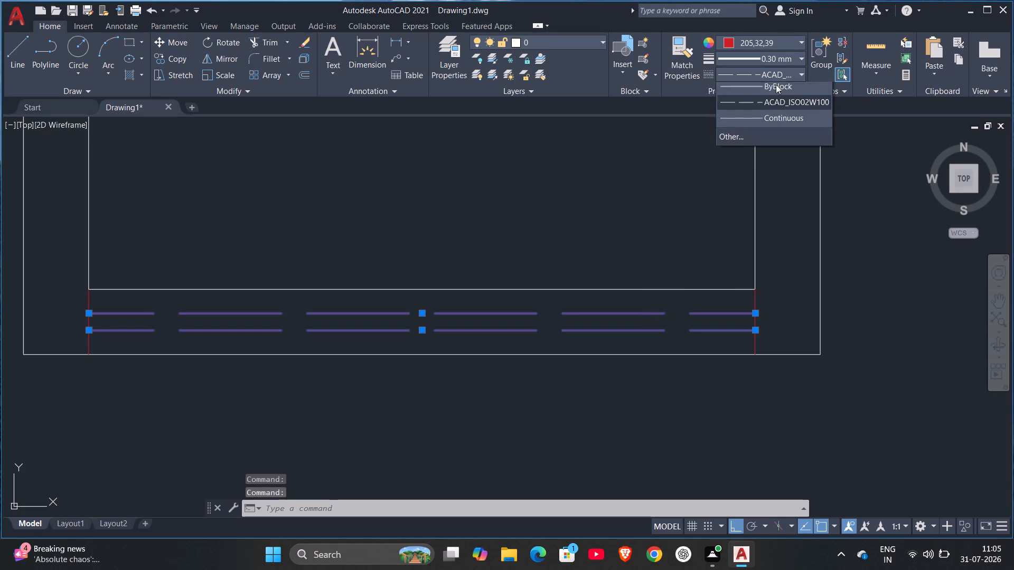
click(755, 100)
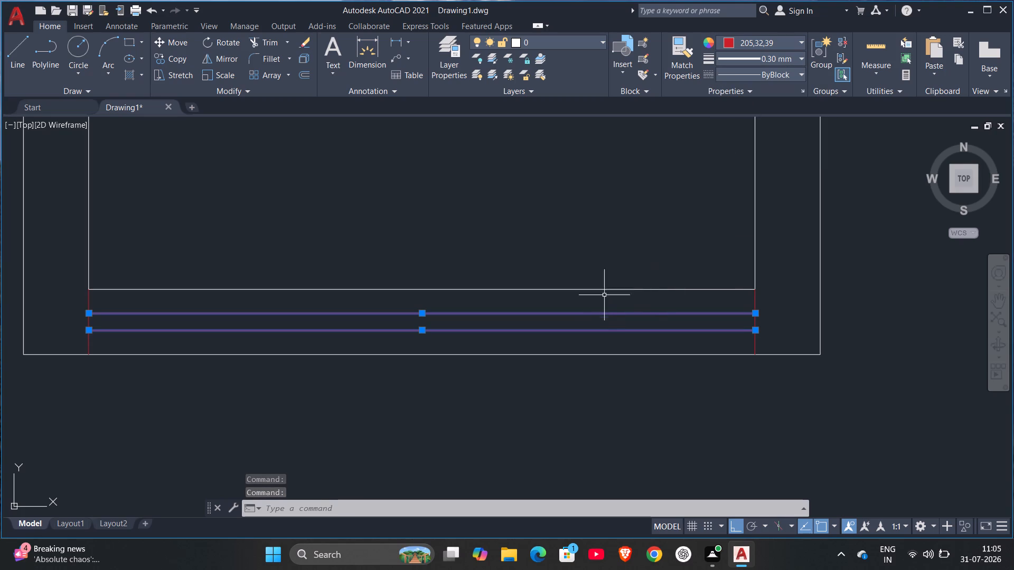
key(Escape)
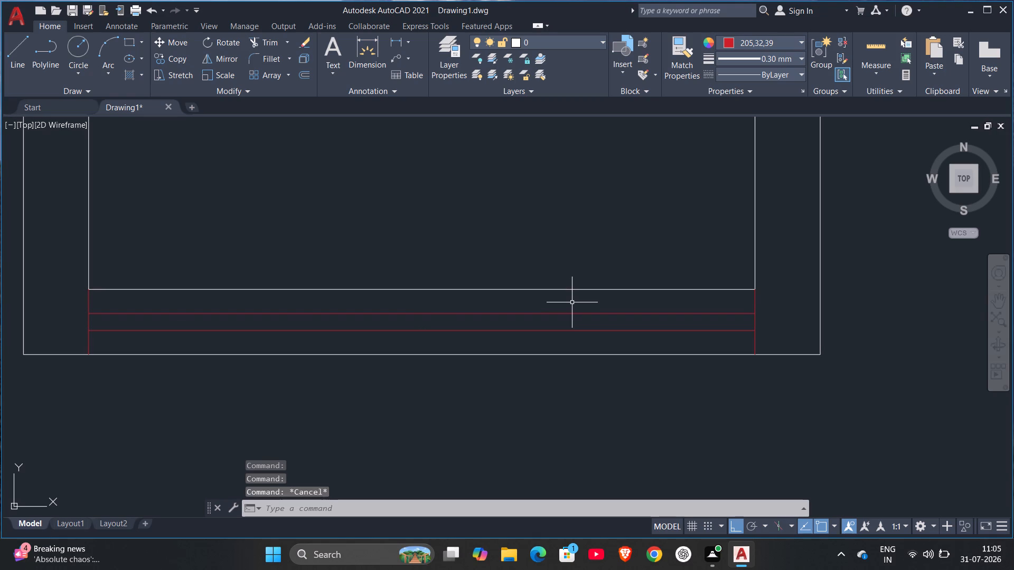
Undo the linetype changes on the red lines in the staircase's south wall and the deletion of the middle line.
key(ctrl+z)
key(ctrl+z)
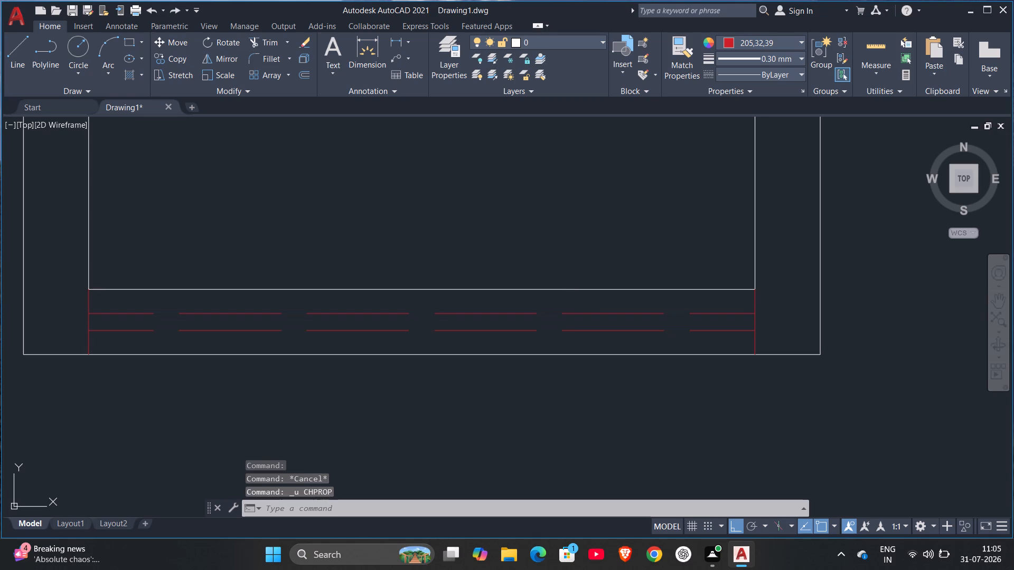
key(ctrl+z)
key(ctrl+z)
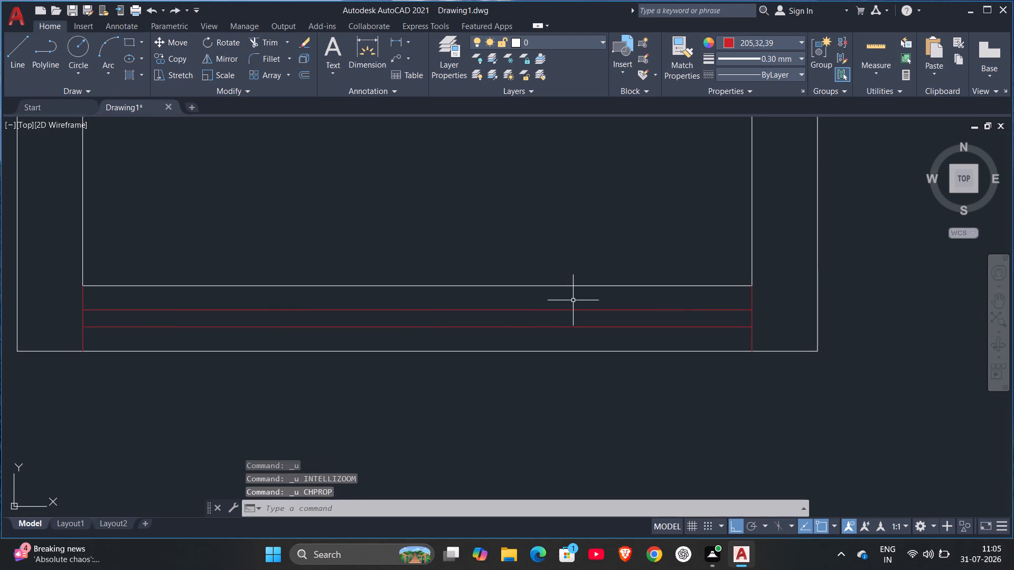
key(ctrl+z)
key(ctrl+z)
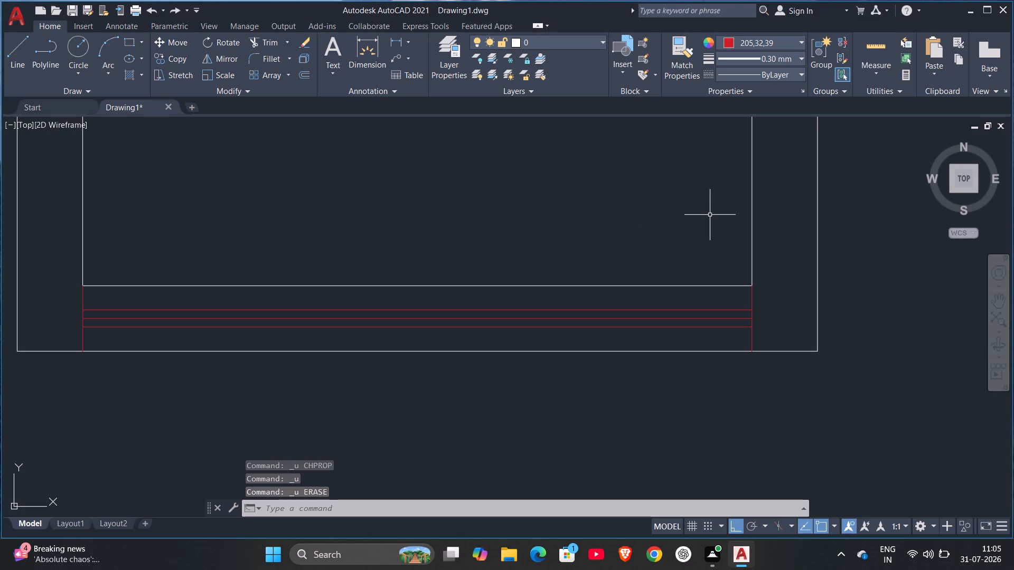
Draw a vertical red line across the staircase's south wall, from the inner edge's midpoint to the outer edge.
key(Escape)
key(l)
key(Return)
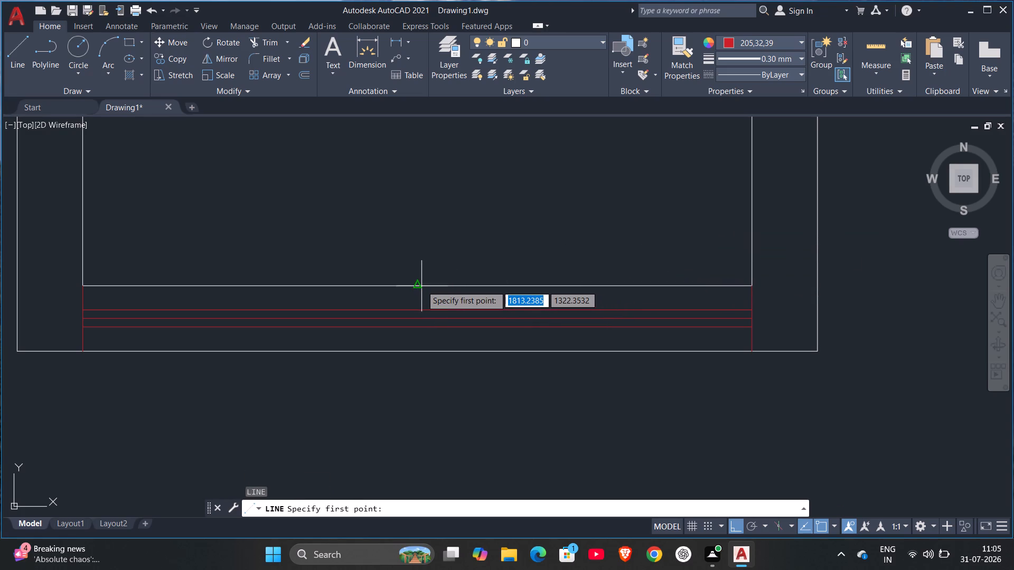
drag(417, 285, 427, 302)
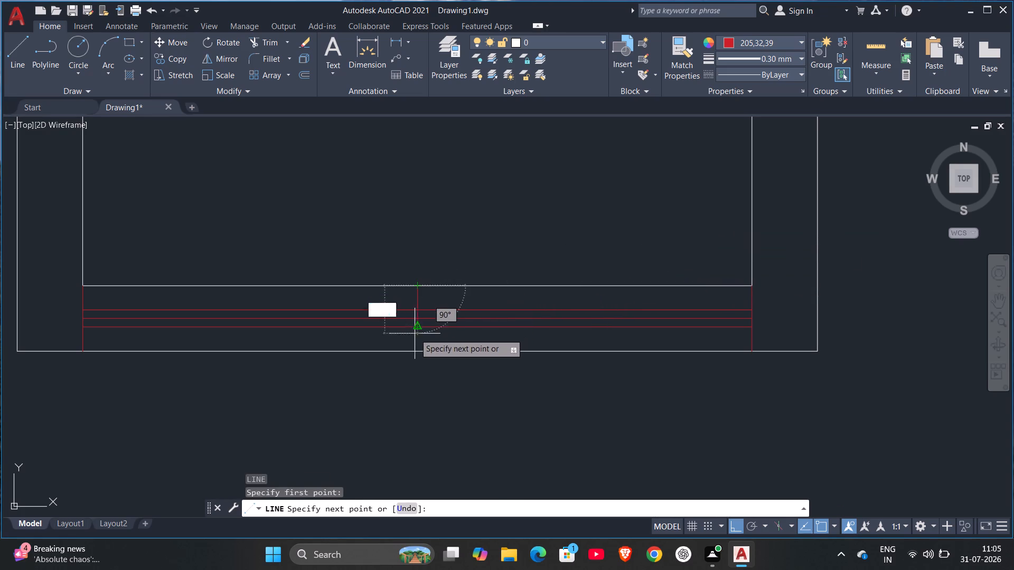
click(415, 352)
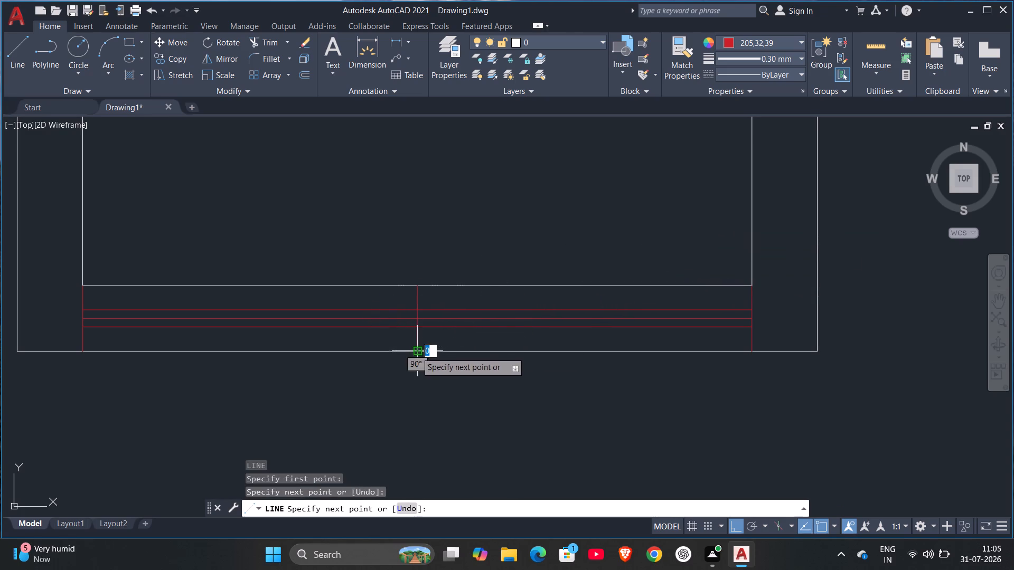
key(Escape)
key(Escape)
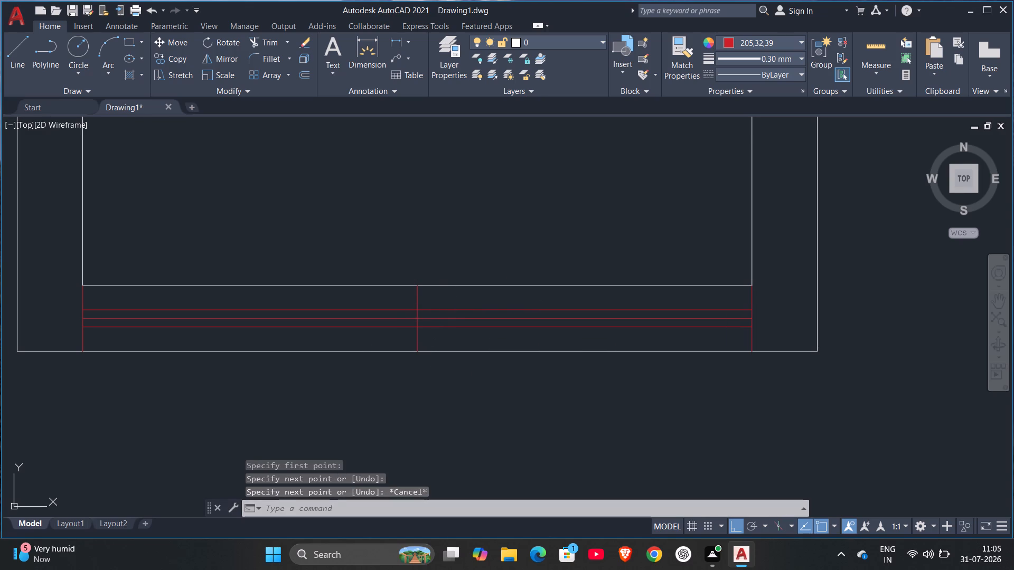
Trim the window symbol's north line east of the central divider and its south line west of it.
text(TR)
key(Return)
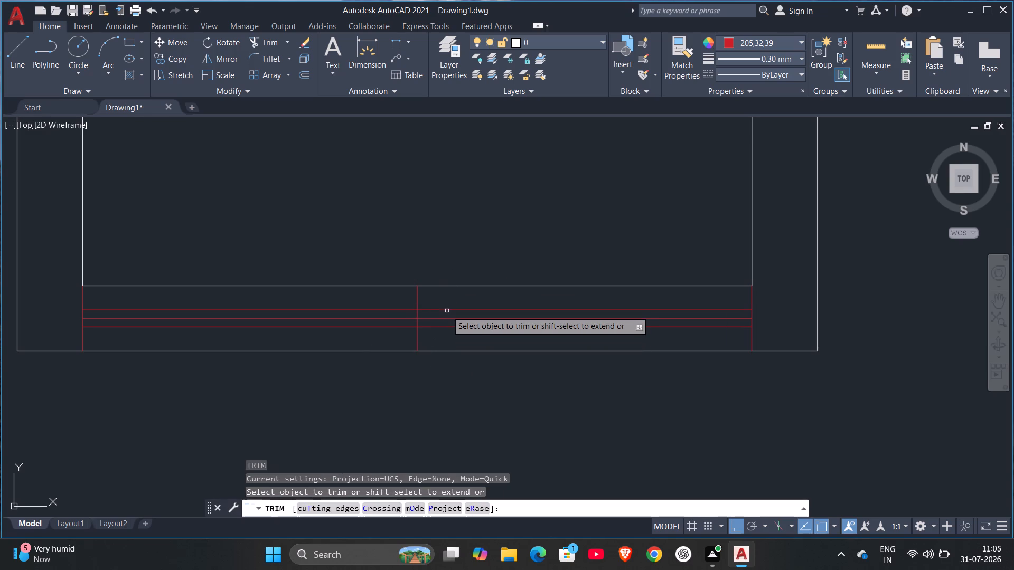
click(447, 310)
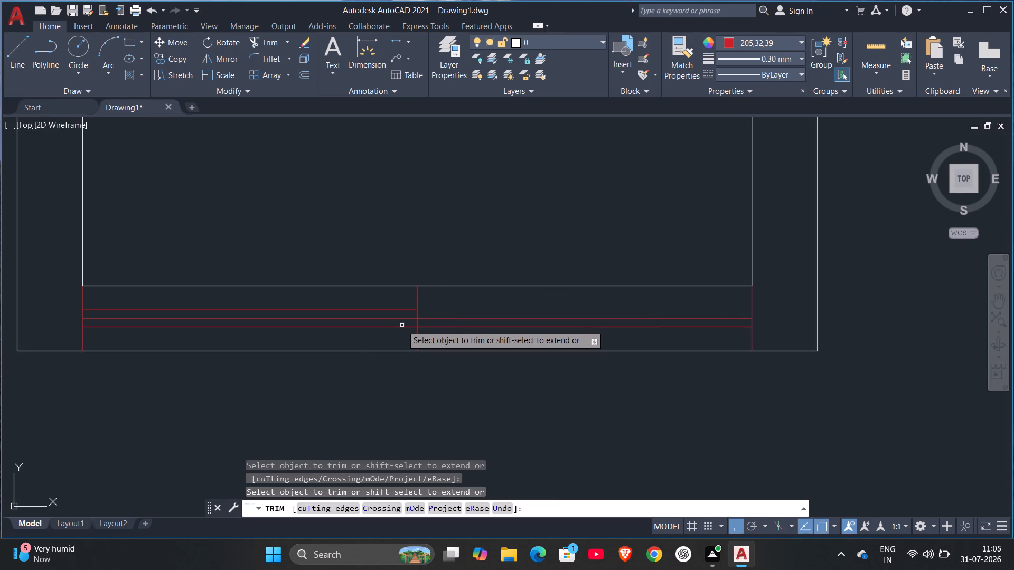
click(401, 326)
key(Escape)
Change the three horizontal red lines in the staircase's south wall to the ACAD_ISO02W100 dashed linetype.
scroll(666, 354, down, 3)
middle_drag(680, 367, 543, 431)
scroll(585, 355, up, 1)
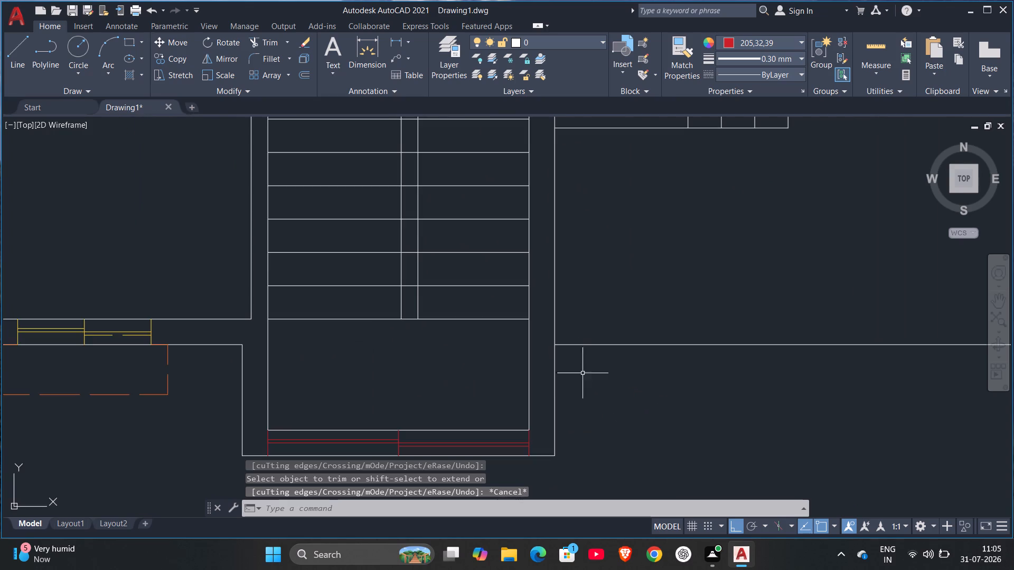
middle_drag(551, 449, 647, 287)
scroll(647, 287, up, 2)
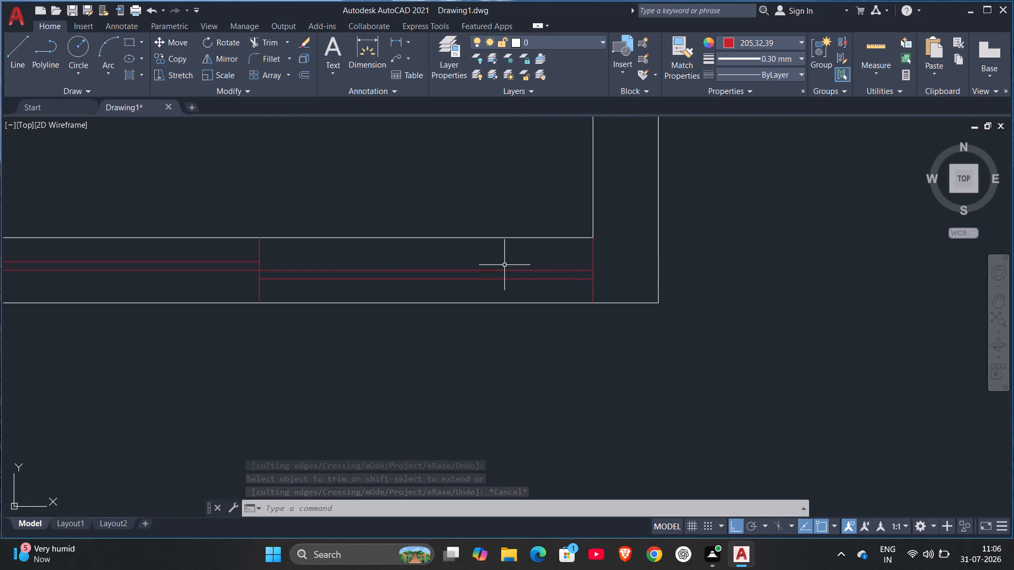
click(504, 269)
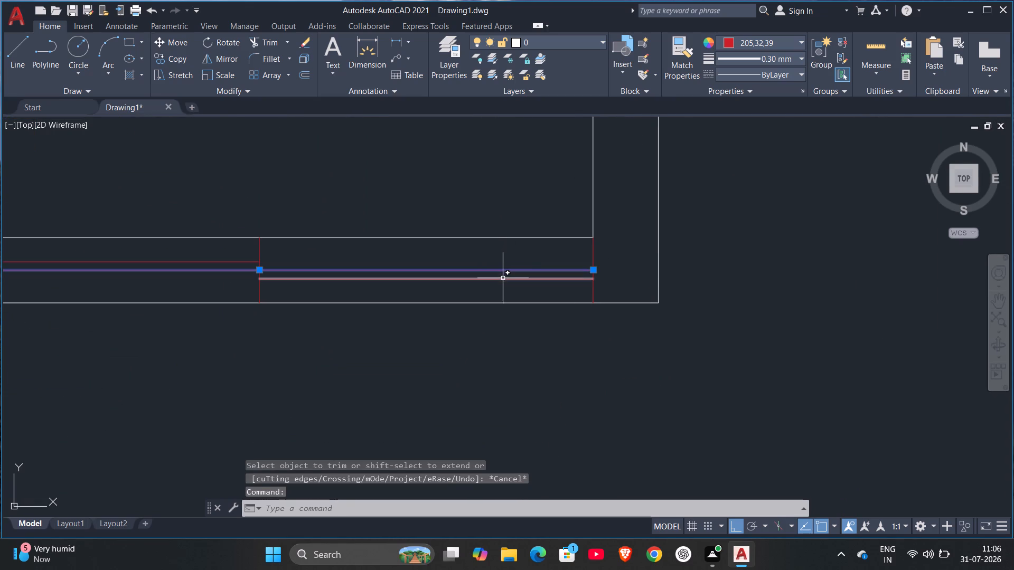
click(502, 279)
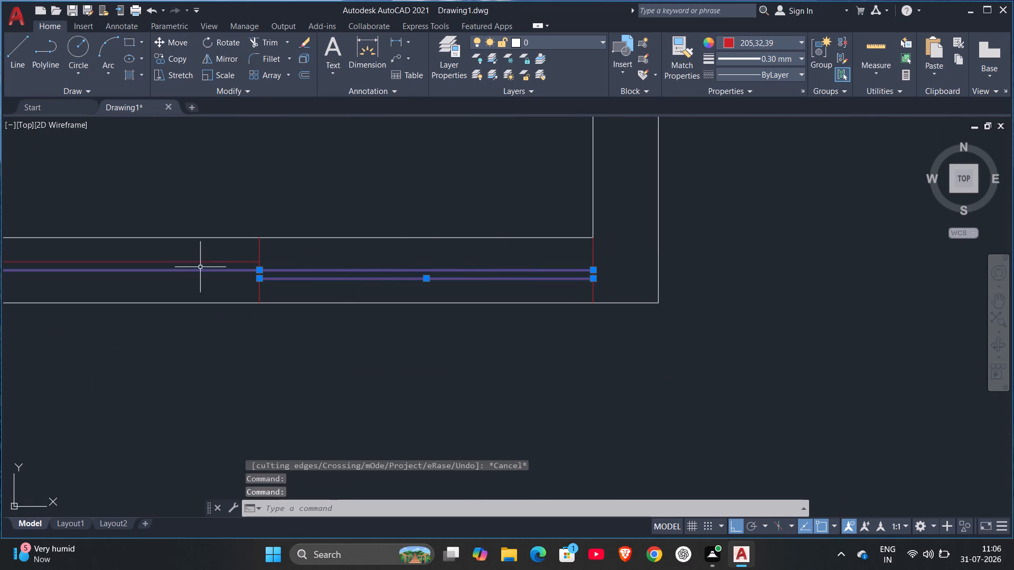
click(199, 261)
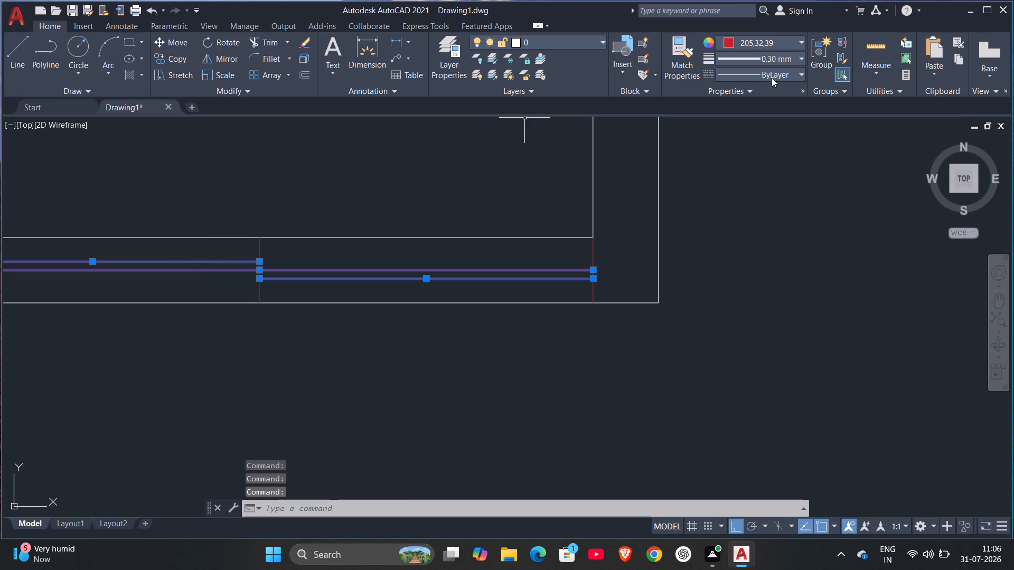
click(769, 74)
click(753, 120)
key(Escape)
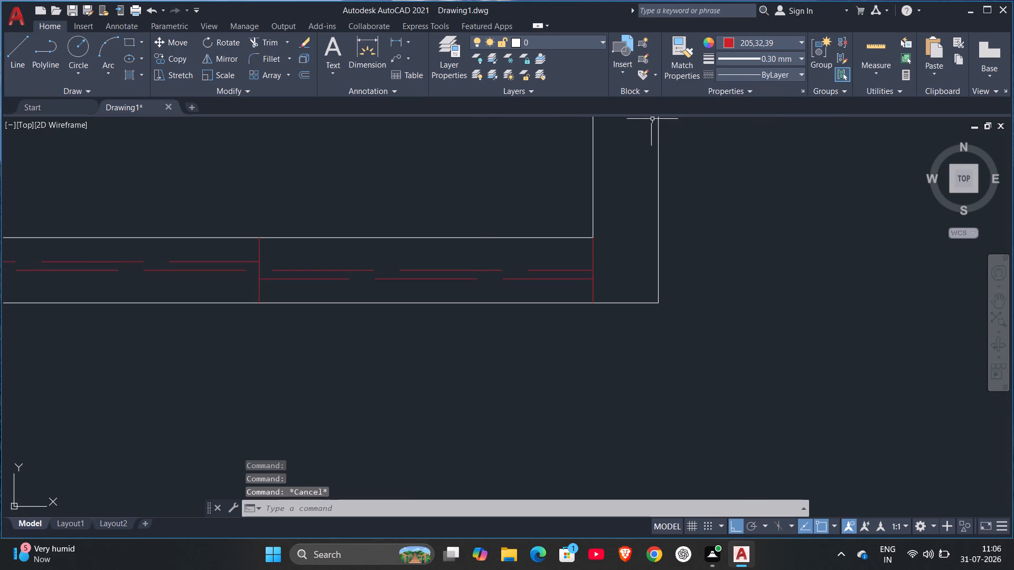
Delete the four spare window copies with dashed orange outlines standing outside the plan to the east.
scroll(612, 179, down, 2)
middle_drag(612, 178, 242, 569)
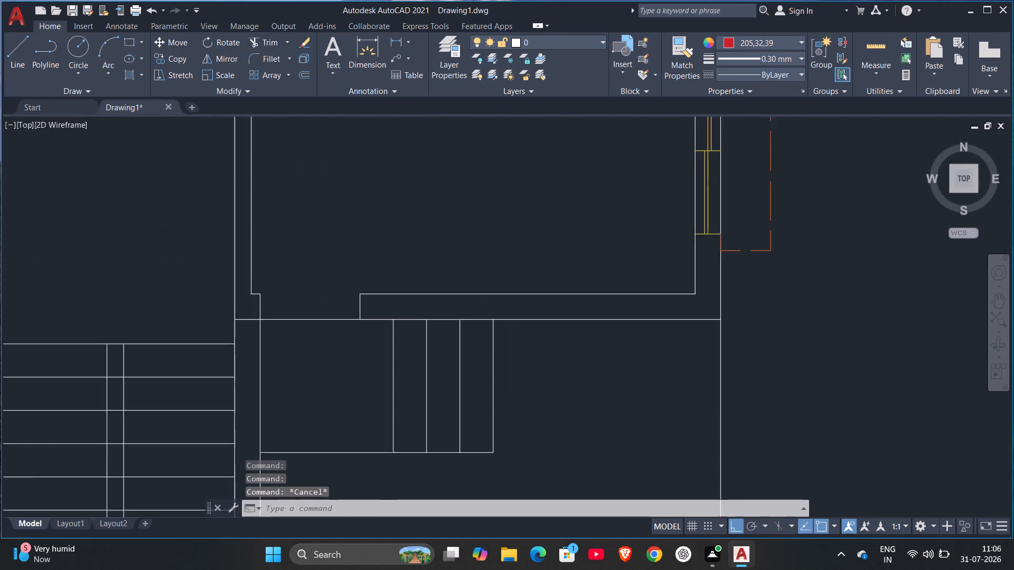
middle_drag(242, 569, 264, 530)
scroll(378, 386, down, 1)
middle_drag(379, 392, 467, 258)
scroll(467, 258, down, 2)
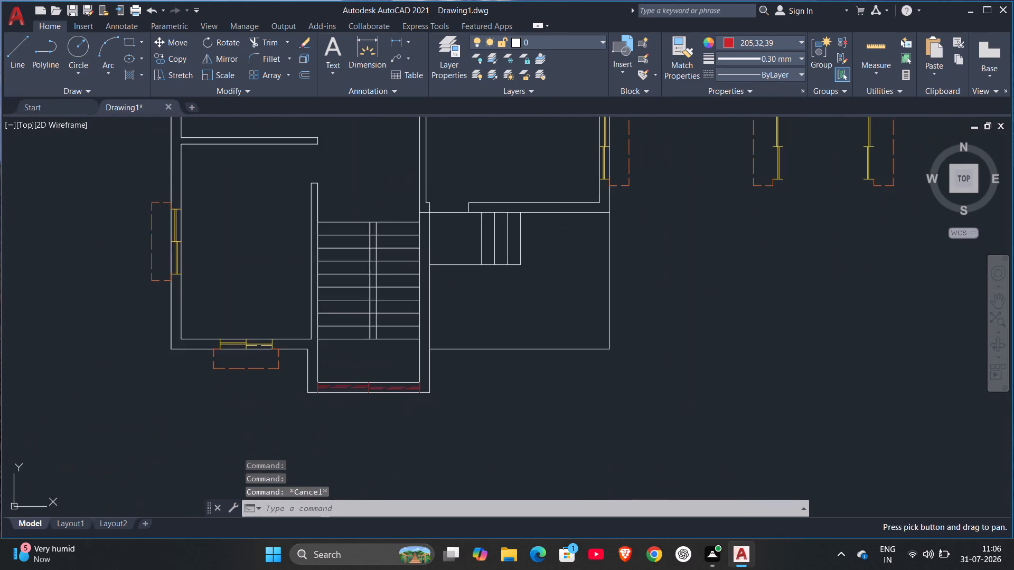
middle_drag(466, 263, 471, 365)
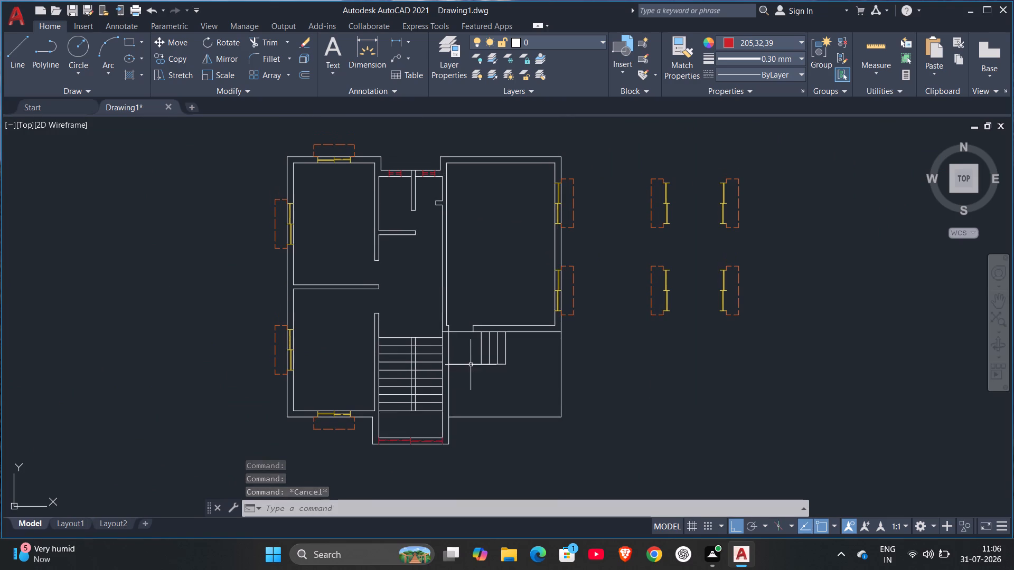
drag(619, 145, 620, 149)
click(820, 374)
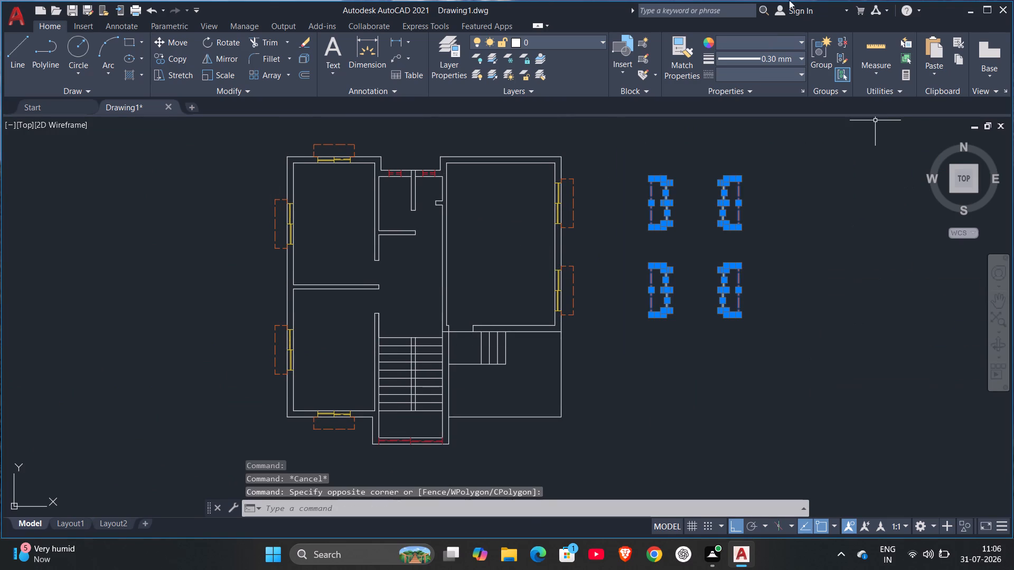
key(Delete)
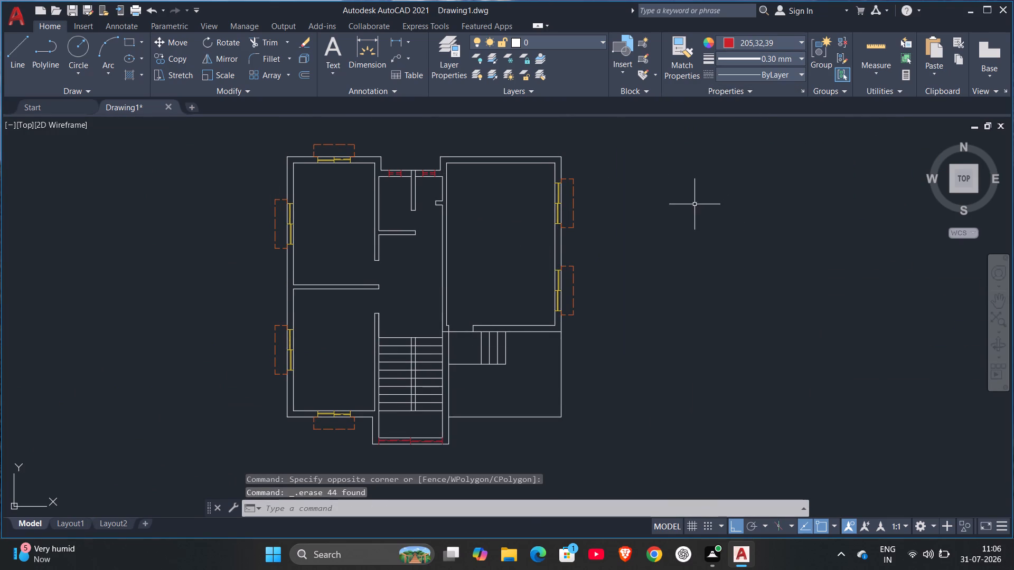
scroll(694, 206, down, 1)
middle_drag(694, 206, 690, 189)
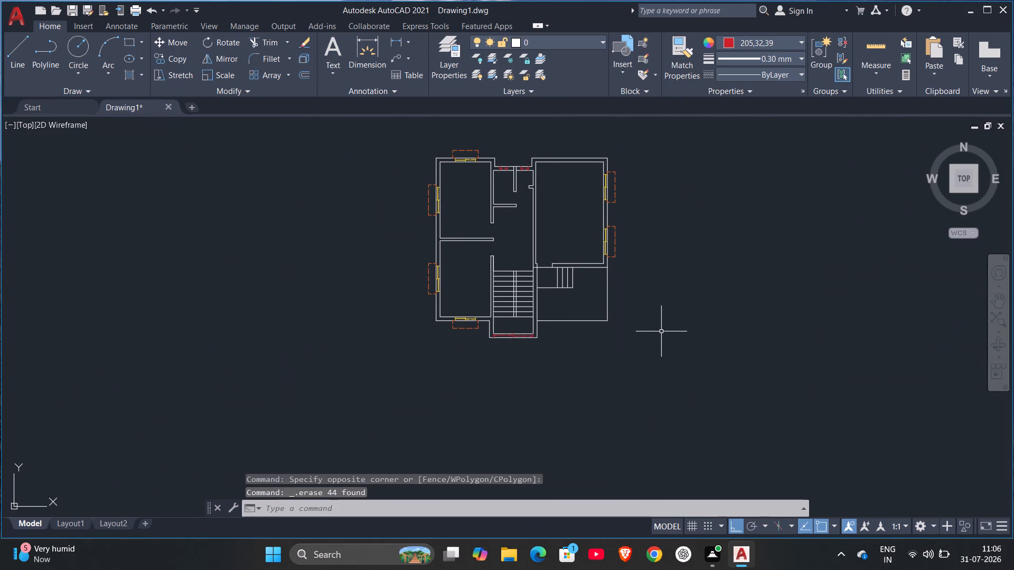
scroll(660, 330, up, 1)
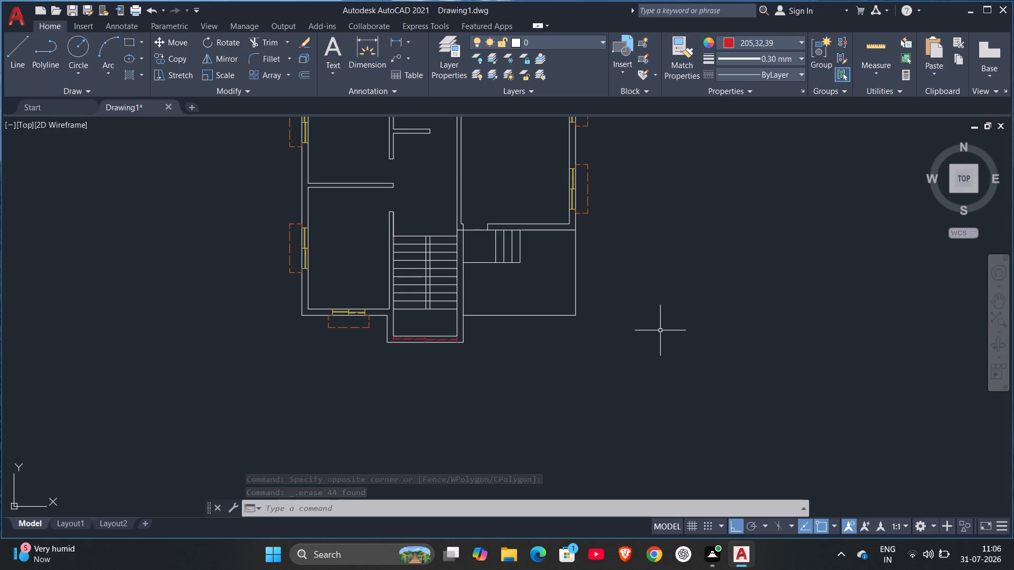
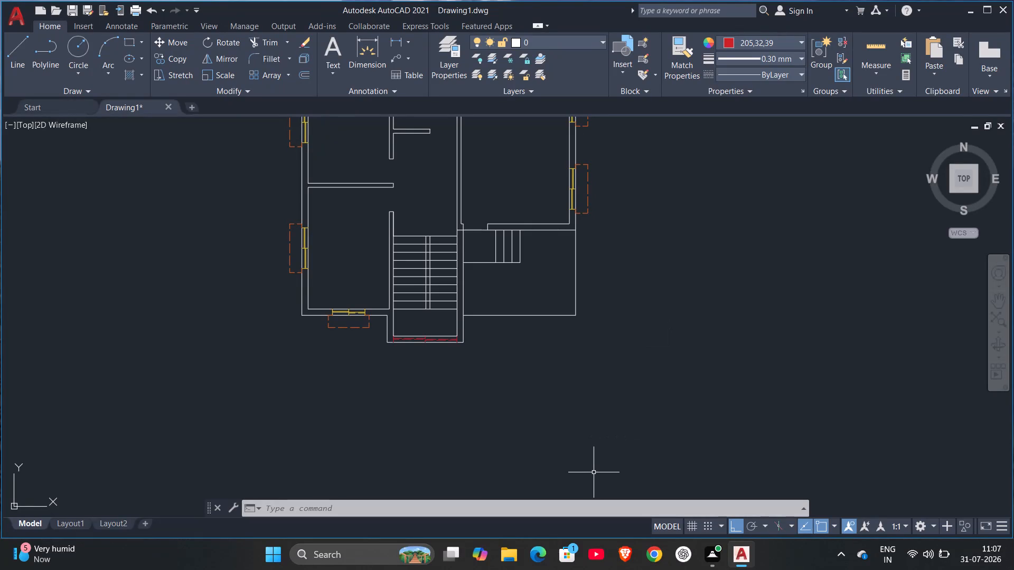
Insert two Door - Metric blocks in the empty area east of the floor plan, one north of the other.
scroll(1013, 569, down, 3)
scroll(618, 322, down, 1)
middle_drag(616, 325, 609, 490)
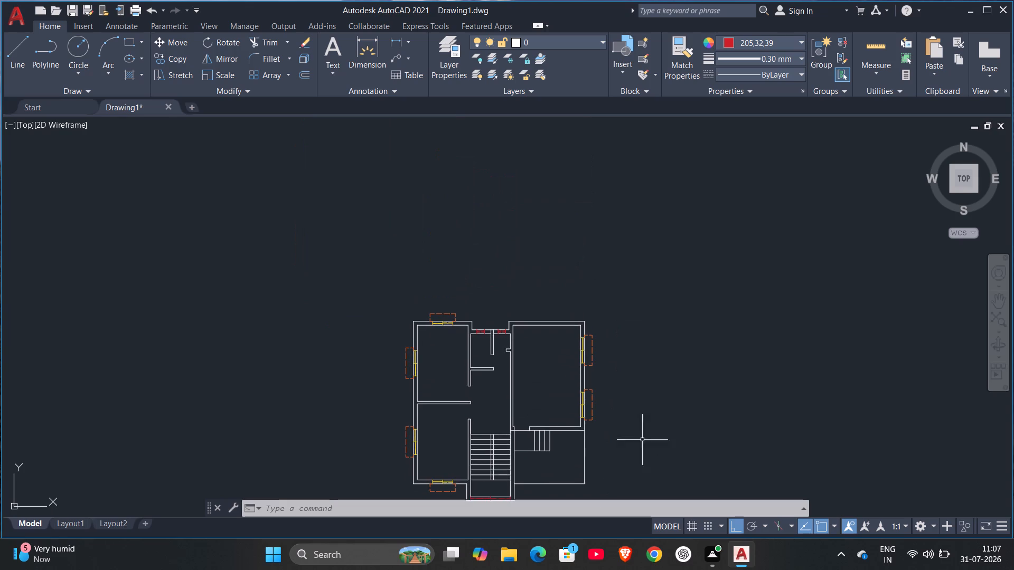
scroll(559, 463, up, 2)
middle_drag(556, 400, 630, 338)
scroll(630, 338, up, 1)
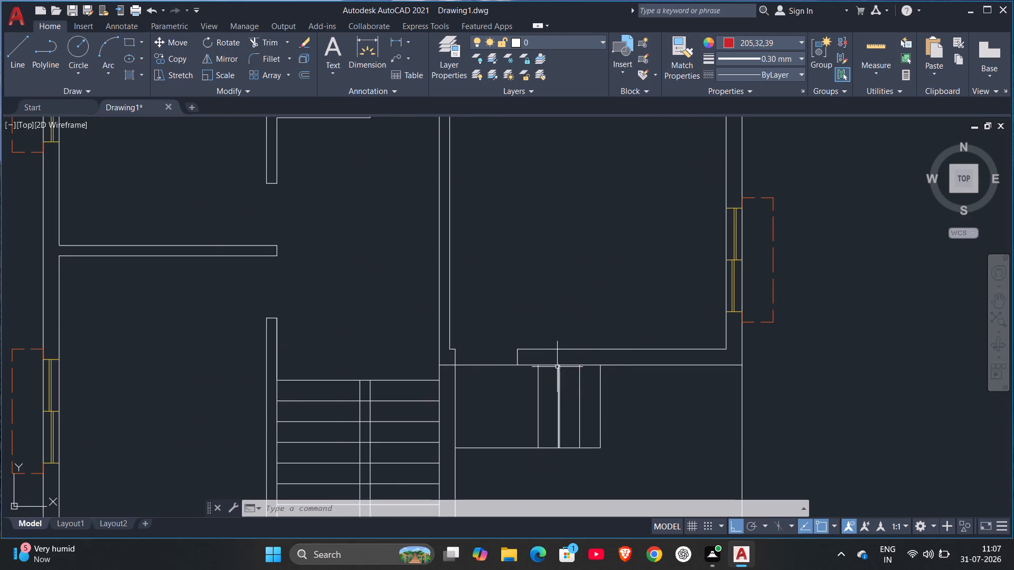
key(Escape)
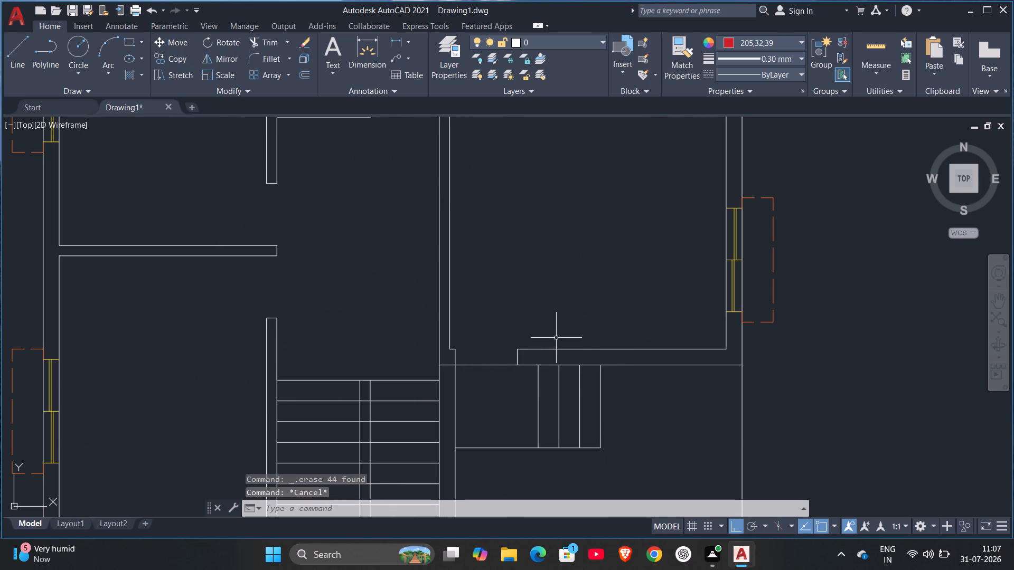
scroll(557, 336, down, 2)
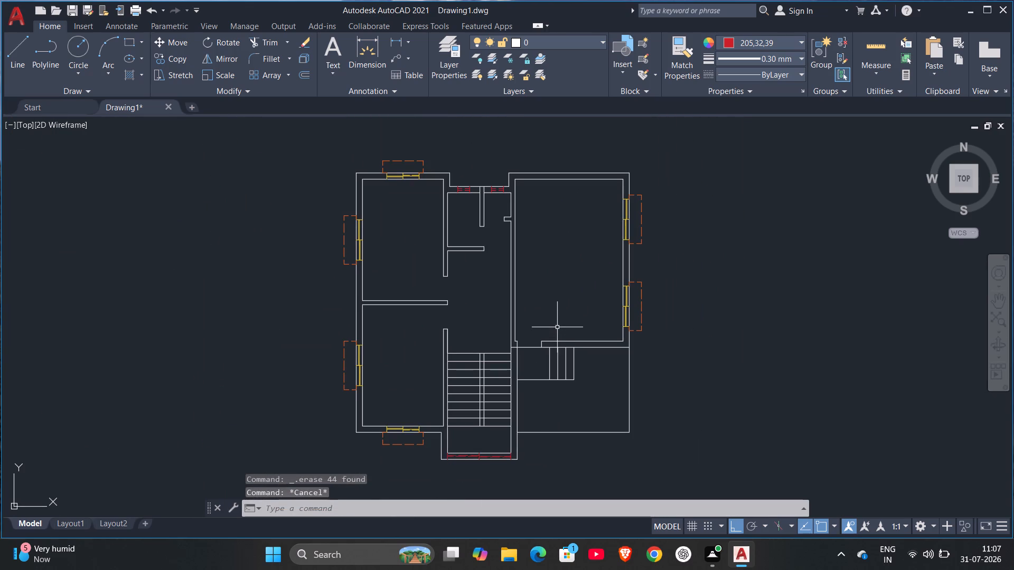
key(ctrl+3)
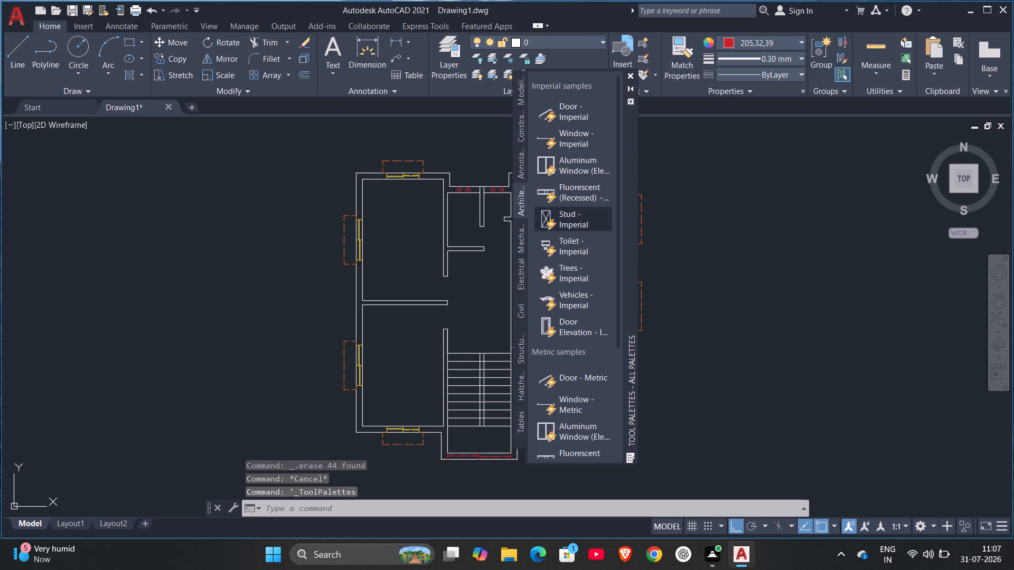
click(569, 381)
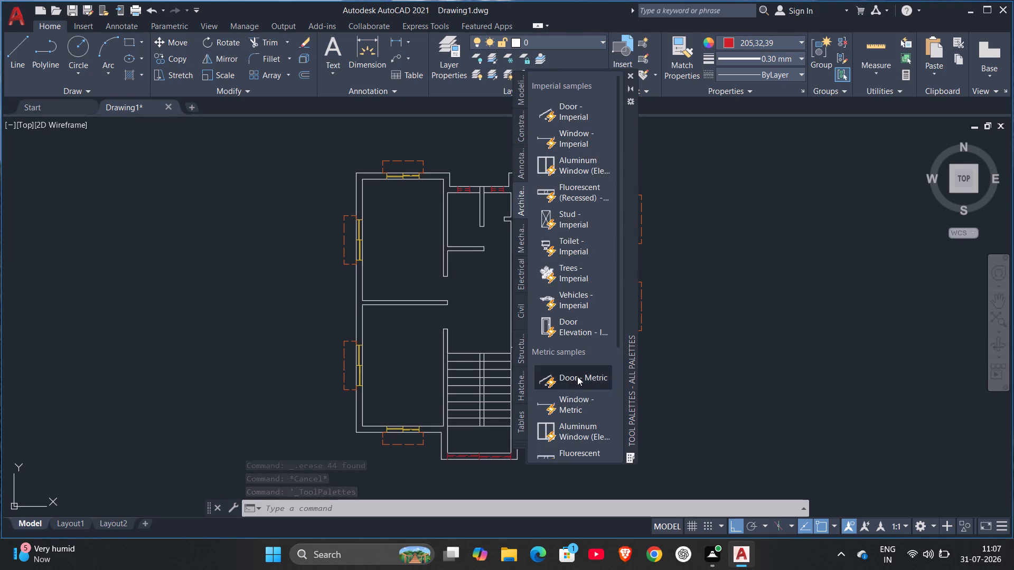
click(724, 347)
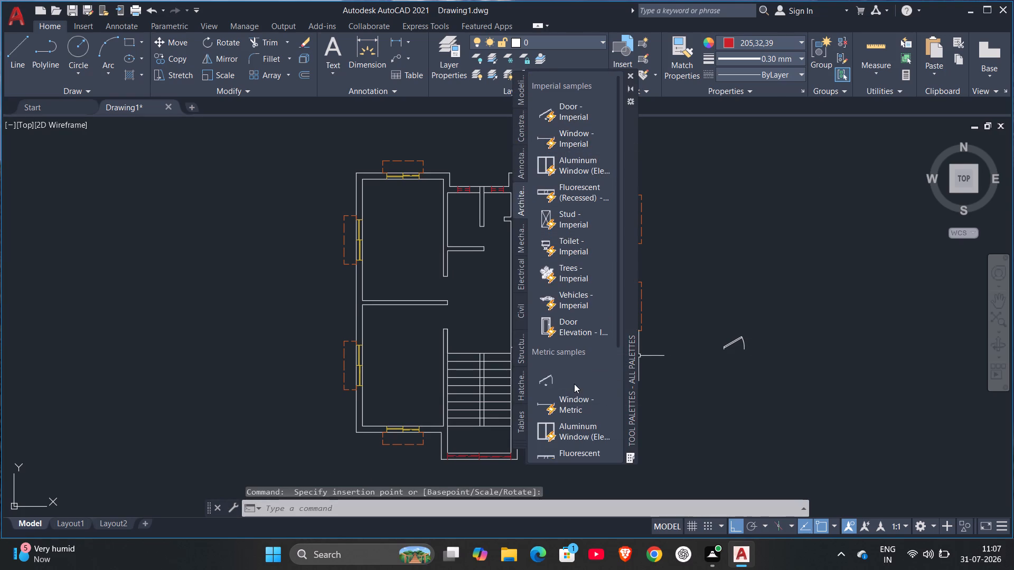
drag(575, 378, 586, 377)
click(740, 411)
key(Escape)
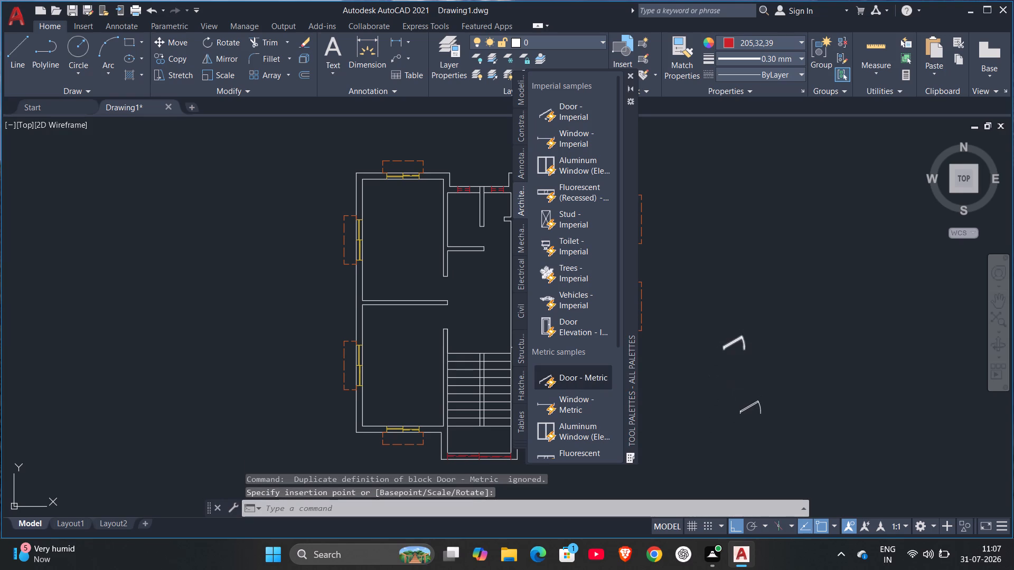
click(631, 72)
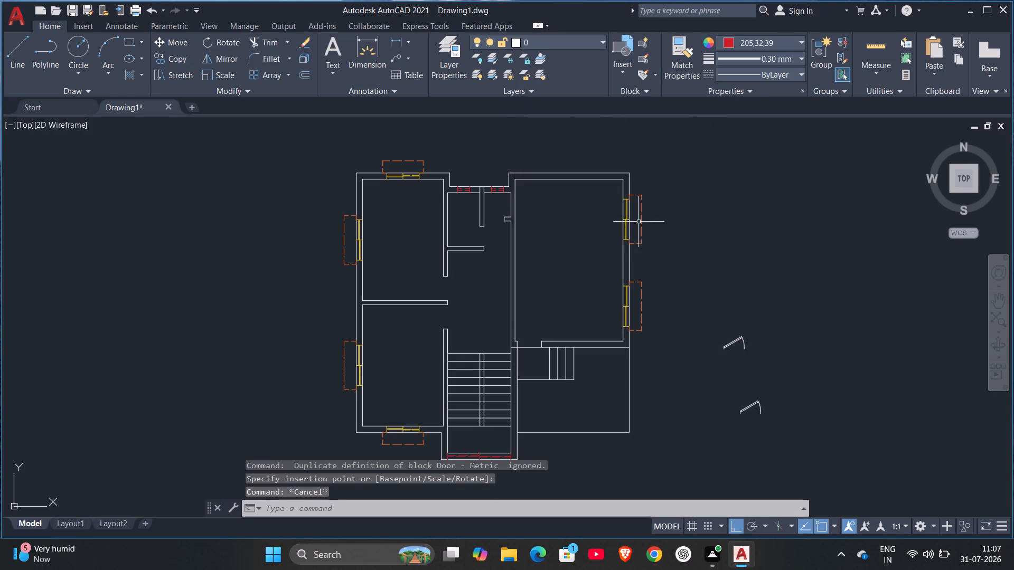
Set the northern door block's opening angle to Open 90º.
scroll(665, 310, up, 1)
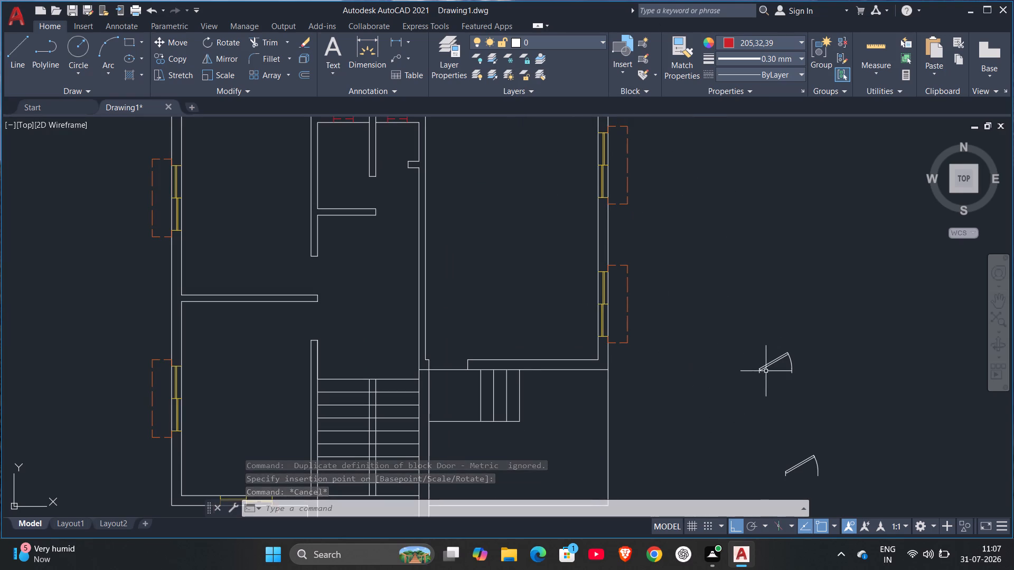
click(770, 362)
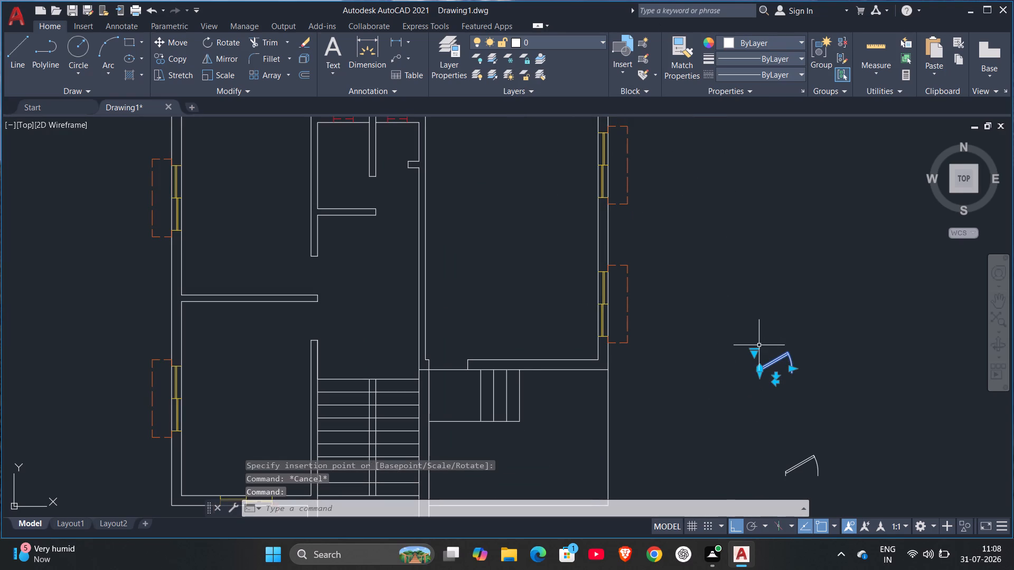
click(754, 353)
click(777, 400)
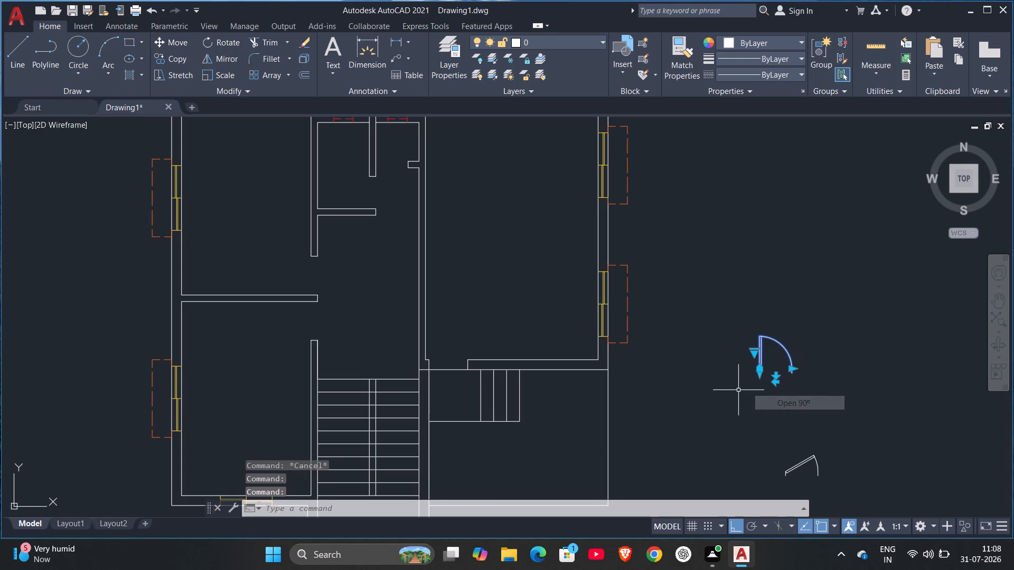
key(Escape)
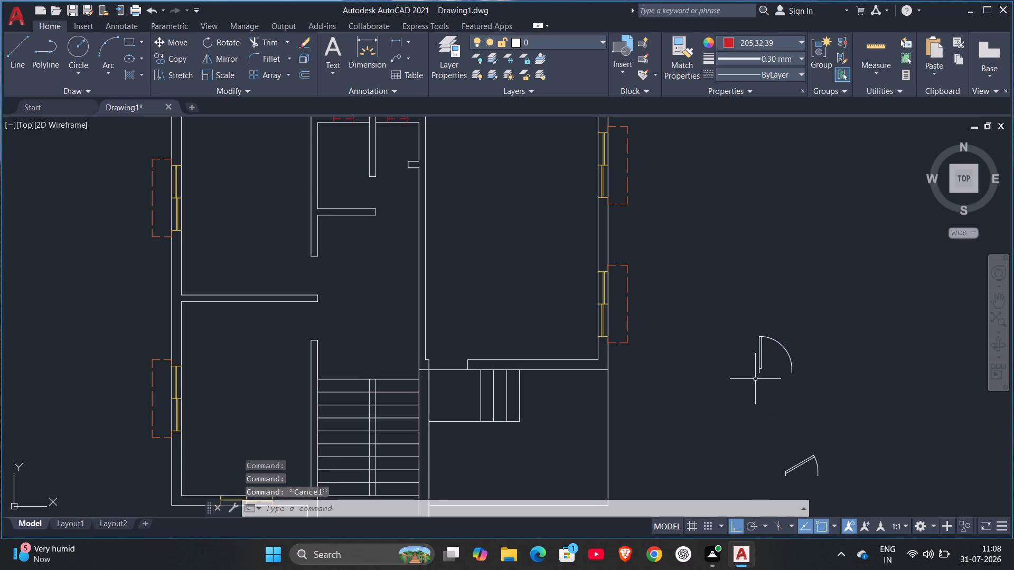
Rotate the 90° open door block by 270° about its southwest endpoint so that its leaf points east.
click(744, 328)
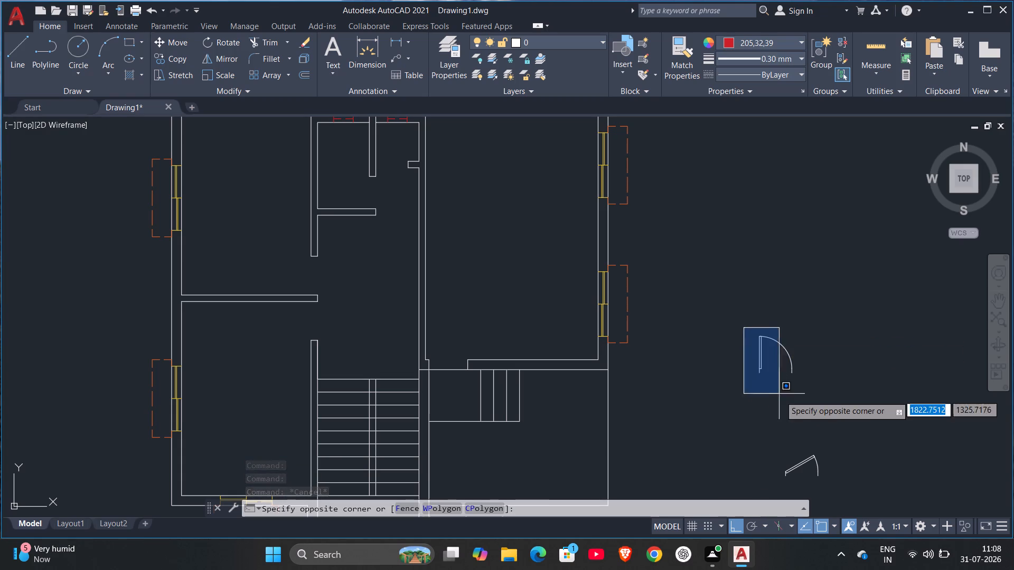
click(806, 404)
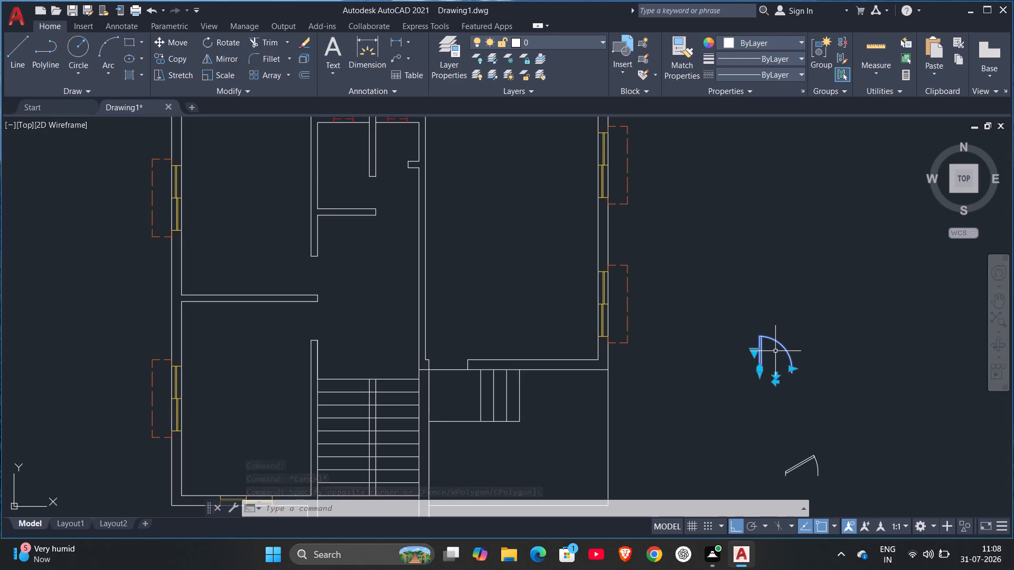
text(RO)
key(Return)
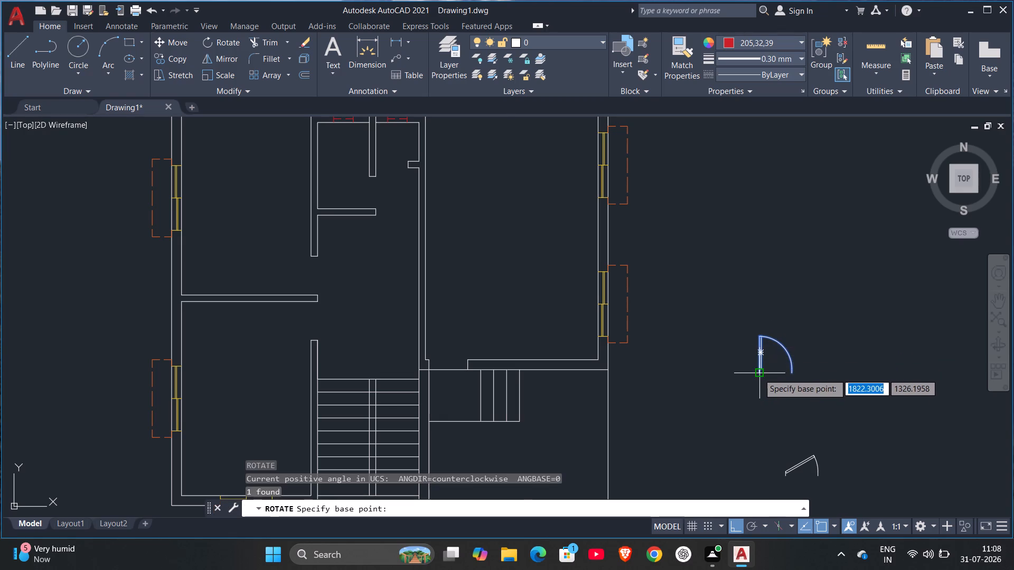
scroll(759, 373, up, 3)
click(758, 377)
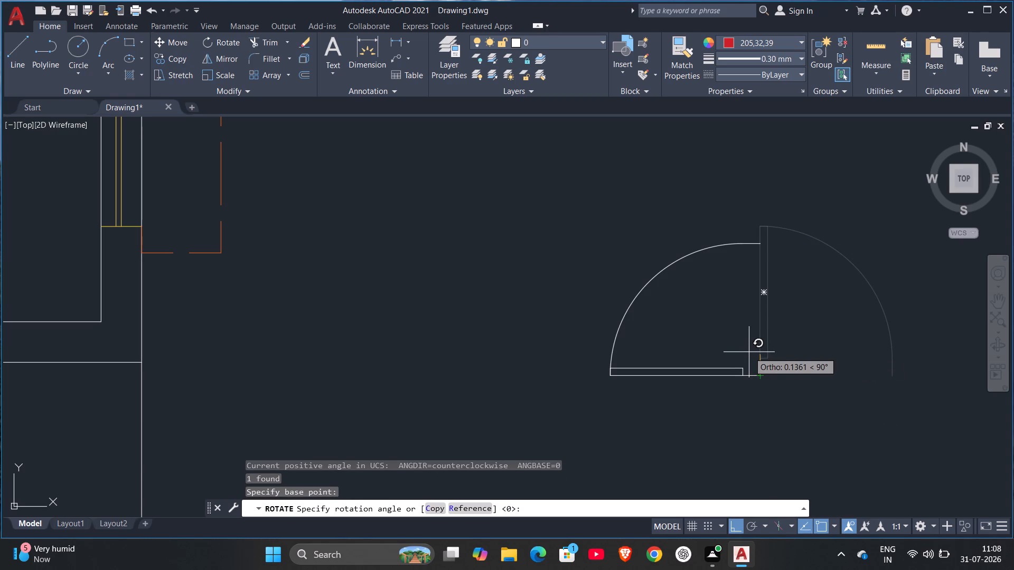
click(761, 404)
middle_drag(760, 411, 731, 279)
key(Escape)
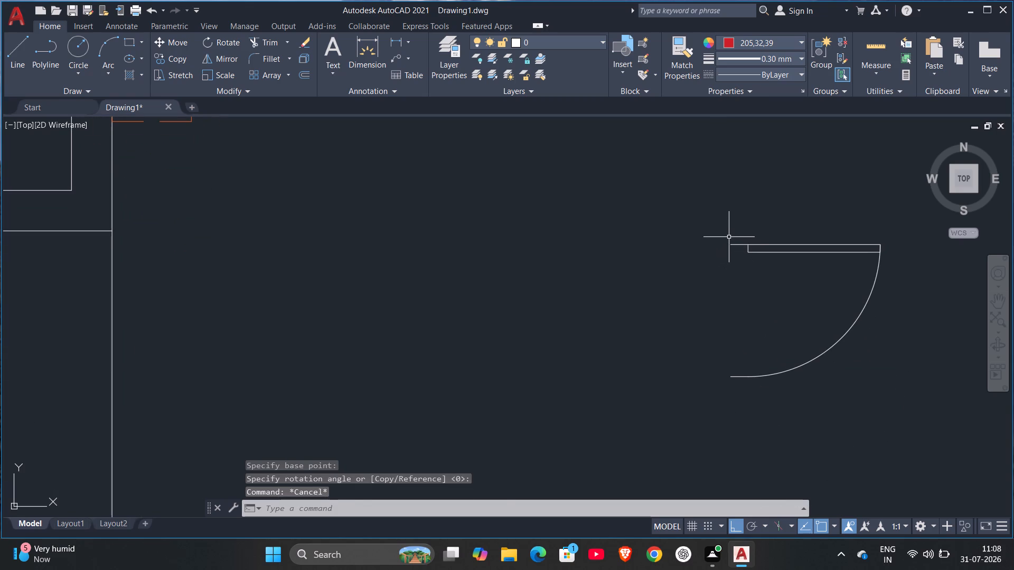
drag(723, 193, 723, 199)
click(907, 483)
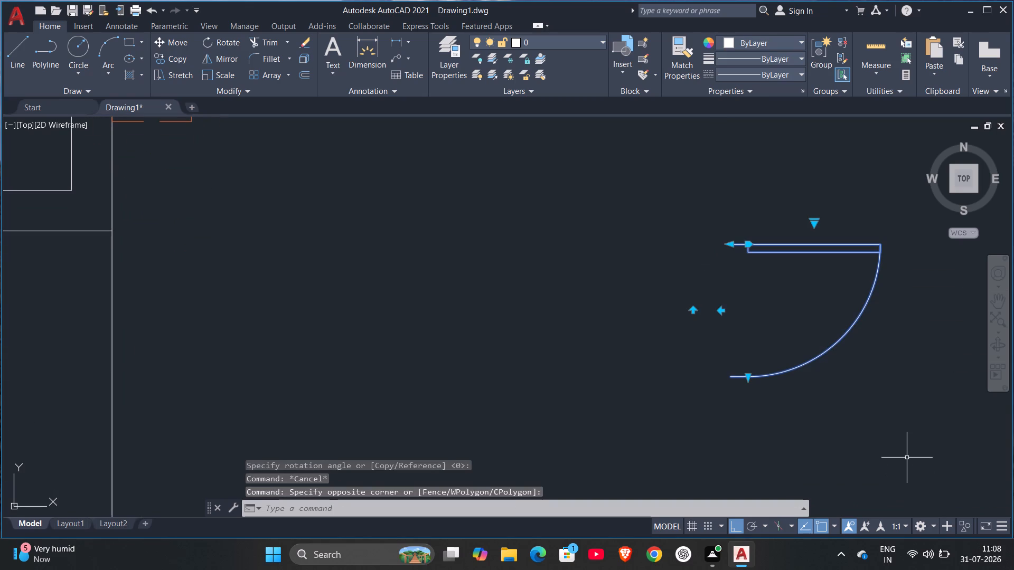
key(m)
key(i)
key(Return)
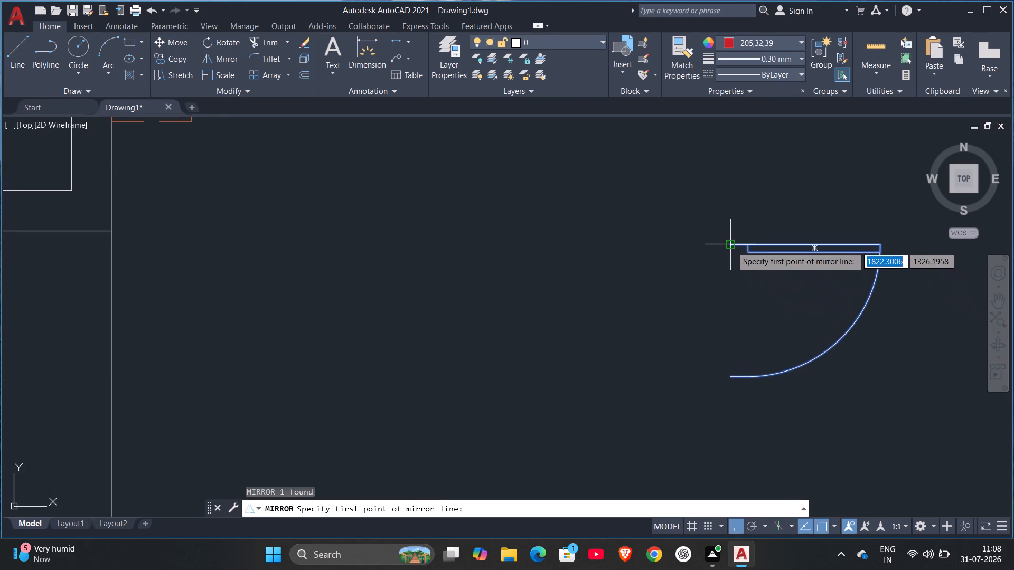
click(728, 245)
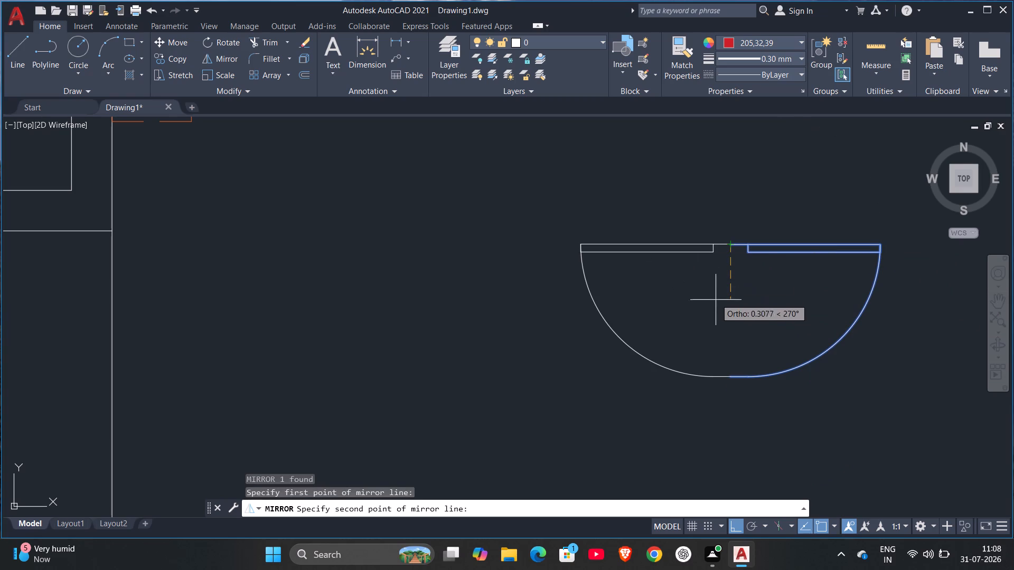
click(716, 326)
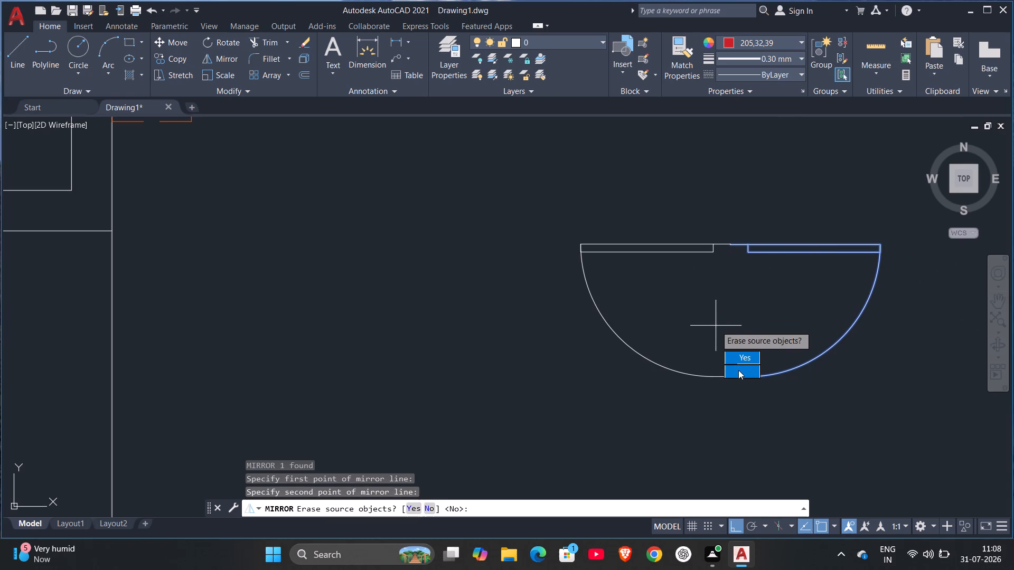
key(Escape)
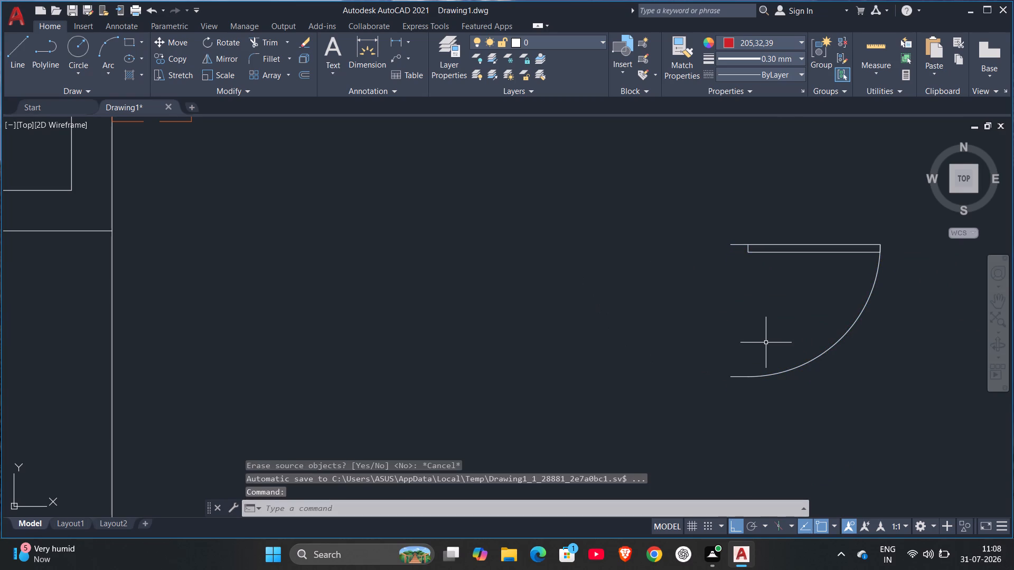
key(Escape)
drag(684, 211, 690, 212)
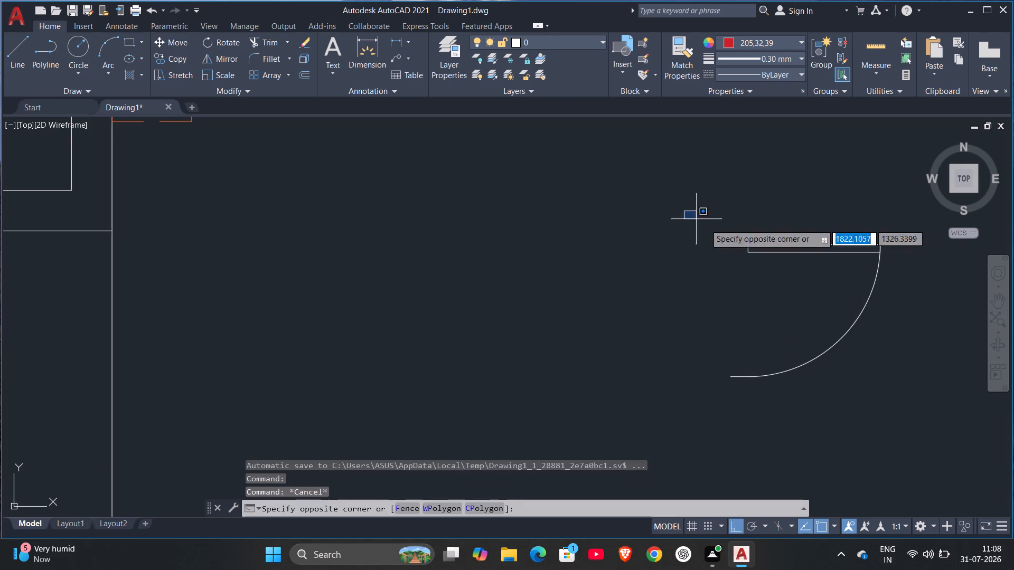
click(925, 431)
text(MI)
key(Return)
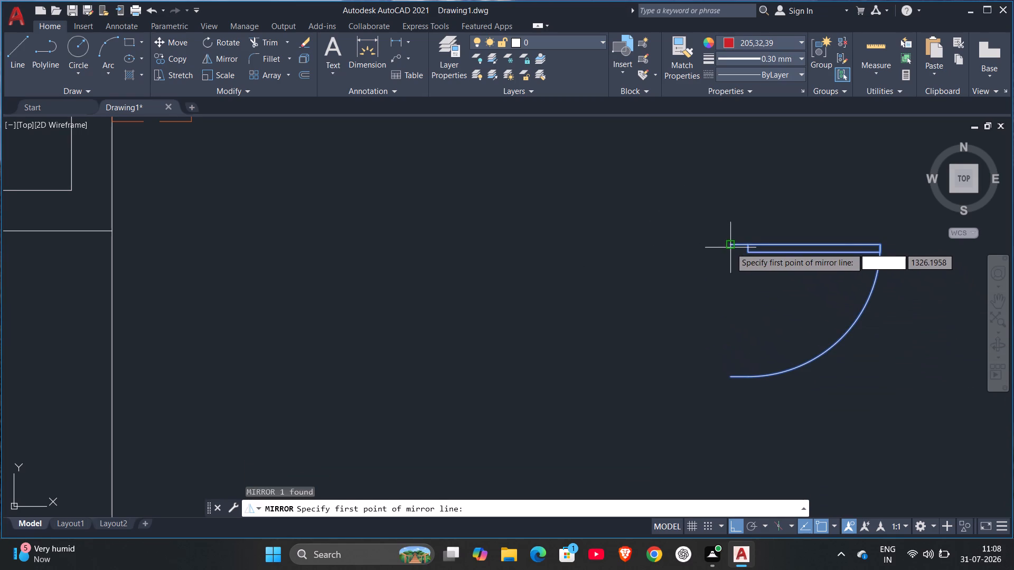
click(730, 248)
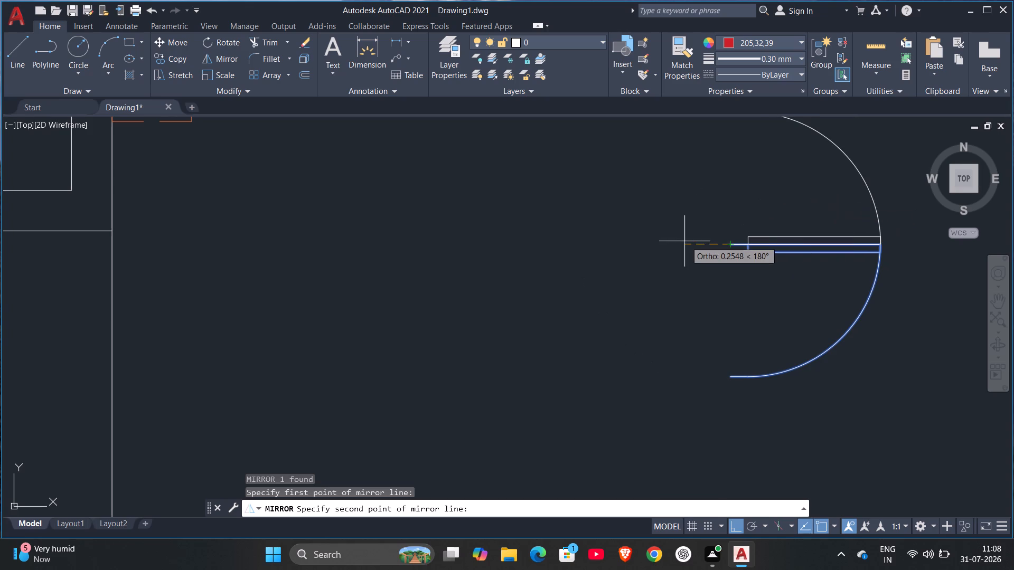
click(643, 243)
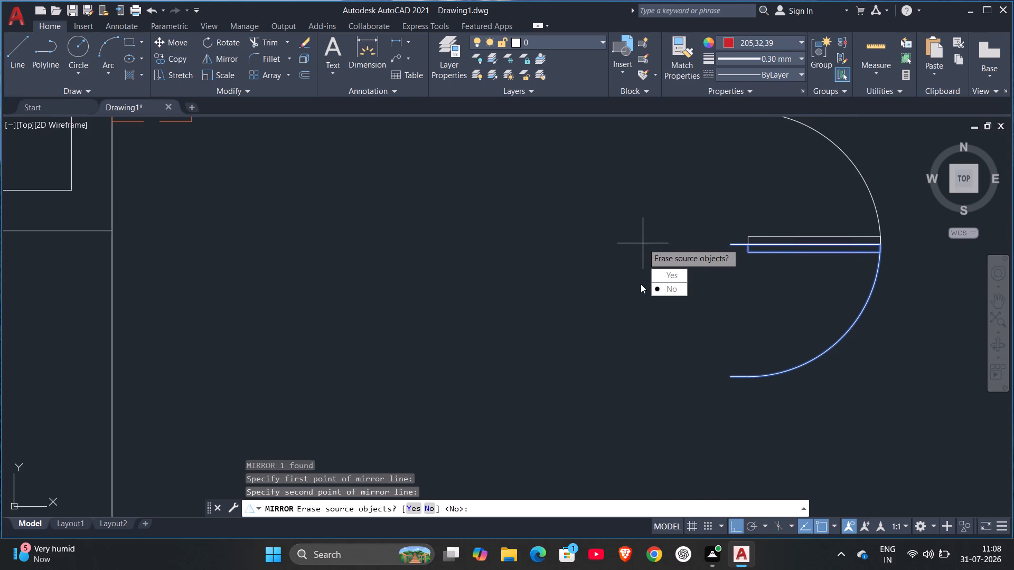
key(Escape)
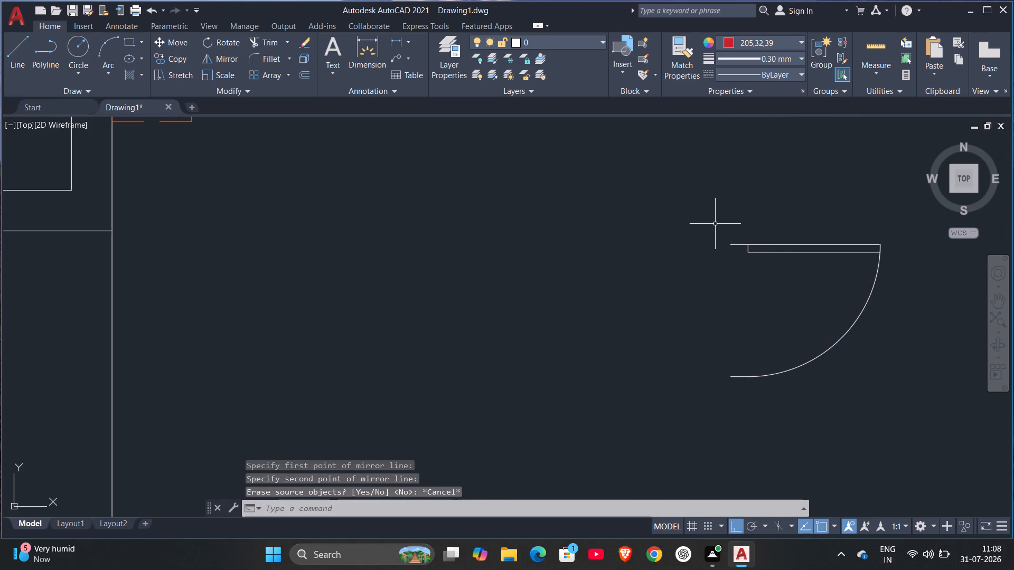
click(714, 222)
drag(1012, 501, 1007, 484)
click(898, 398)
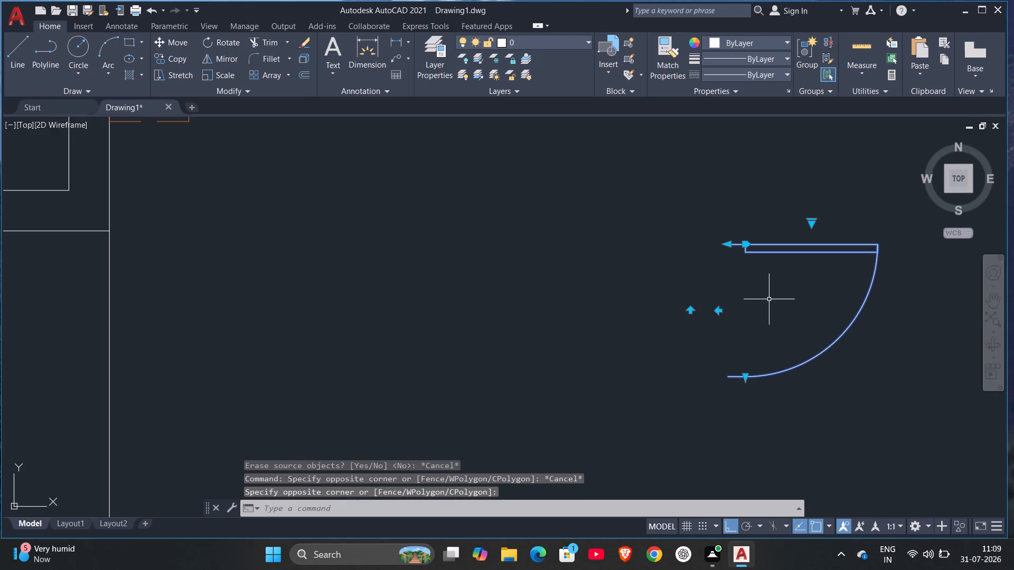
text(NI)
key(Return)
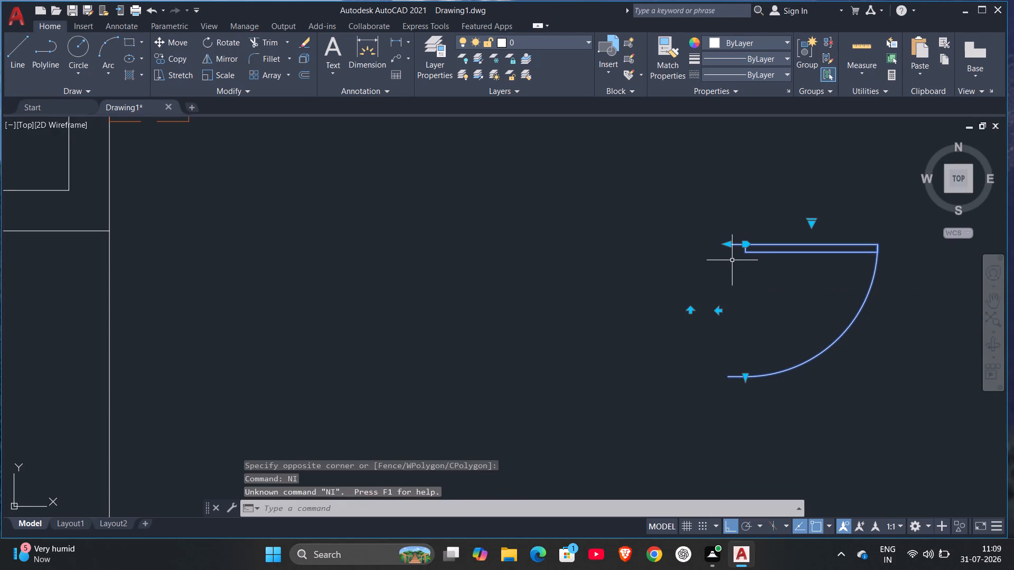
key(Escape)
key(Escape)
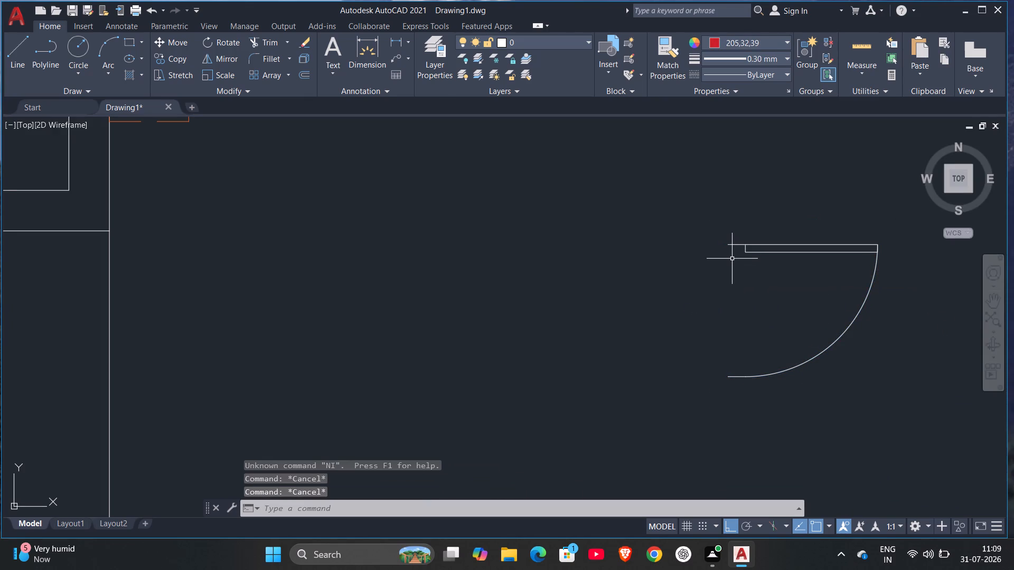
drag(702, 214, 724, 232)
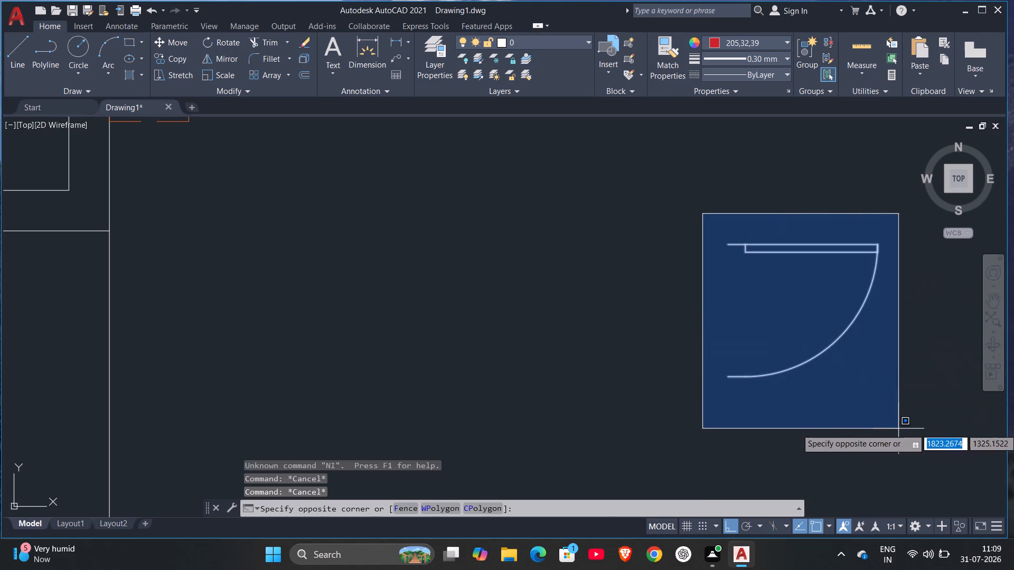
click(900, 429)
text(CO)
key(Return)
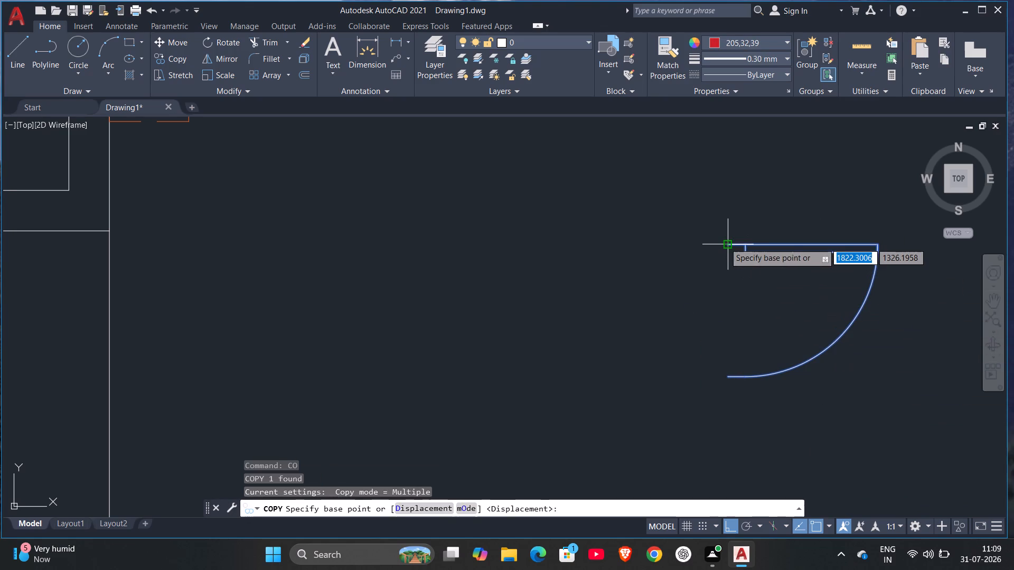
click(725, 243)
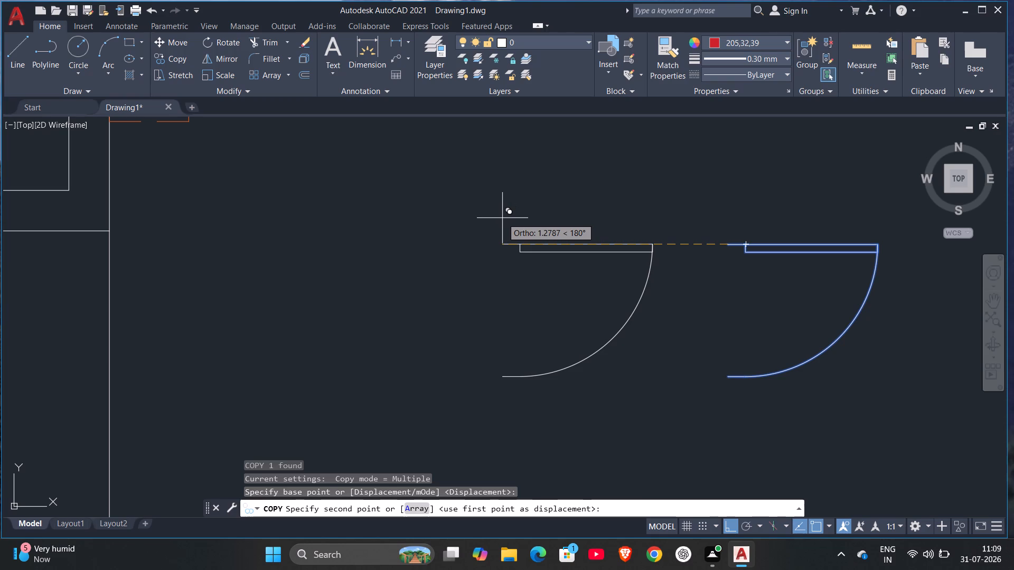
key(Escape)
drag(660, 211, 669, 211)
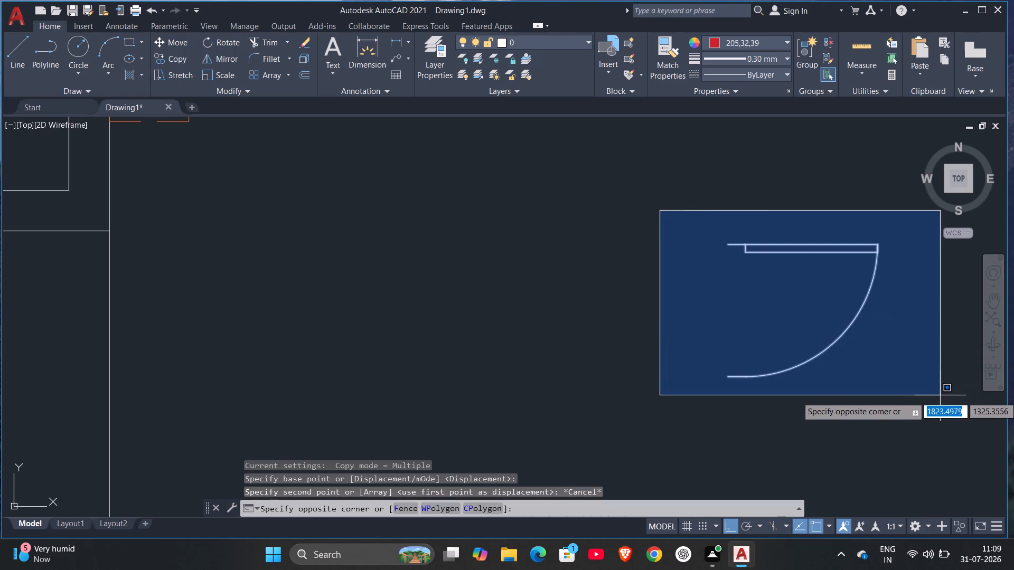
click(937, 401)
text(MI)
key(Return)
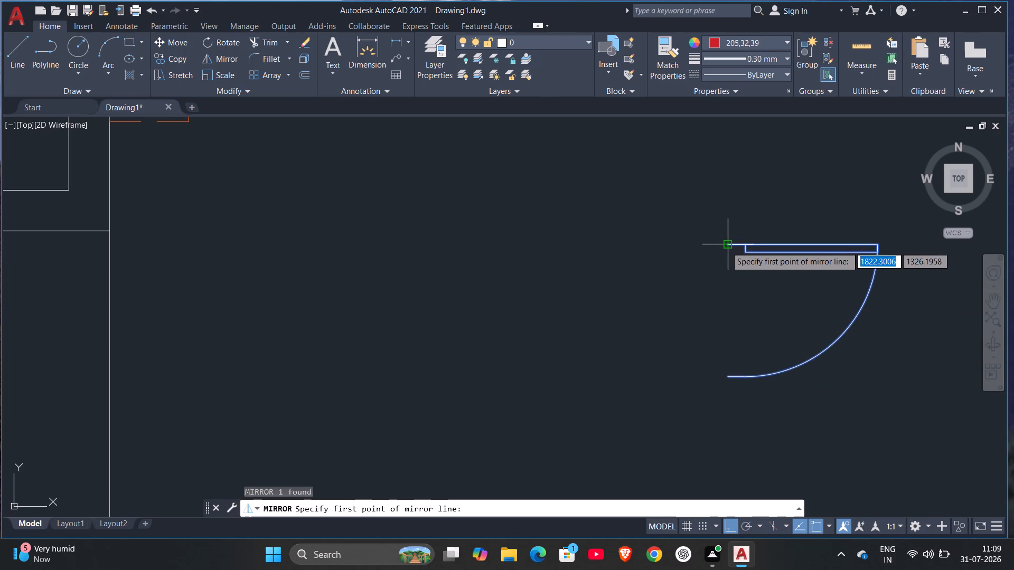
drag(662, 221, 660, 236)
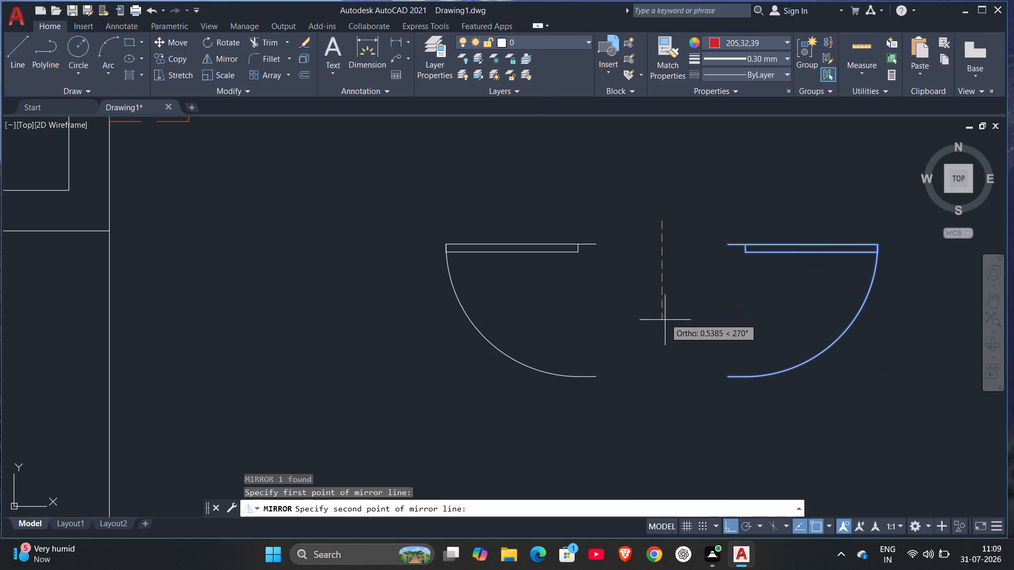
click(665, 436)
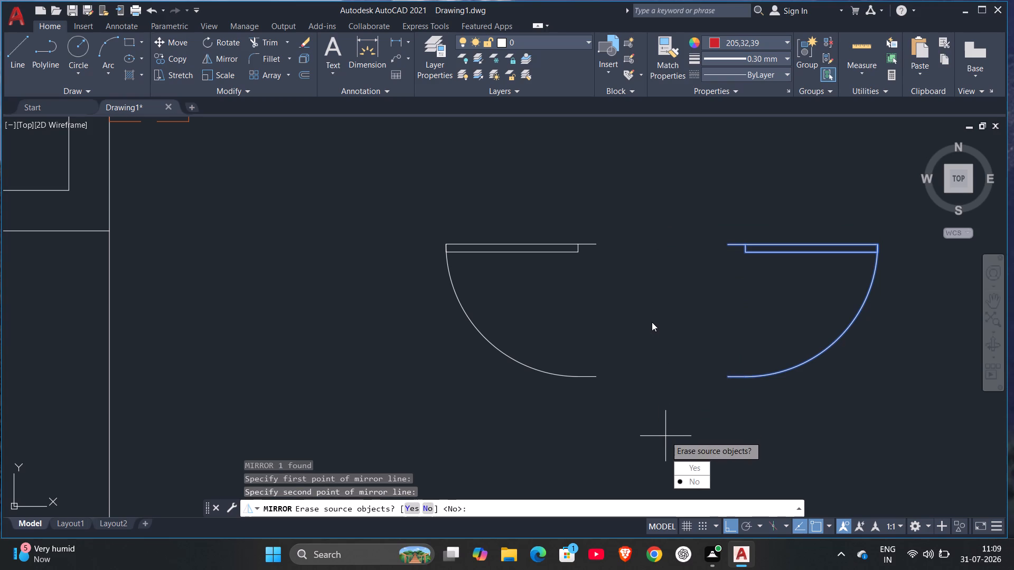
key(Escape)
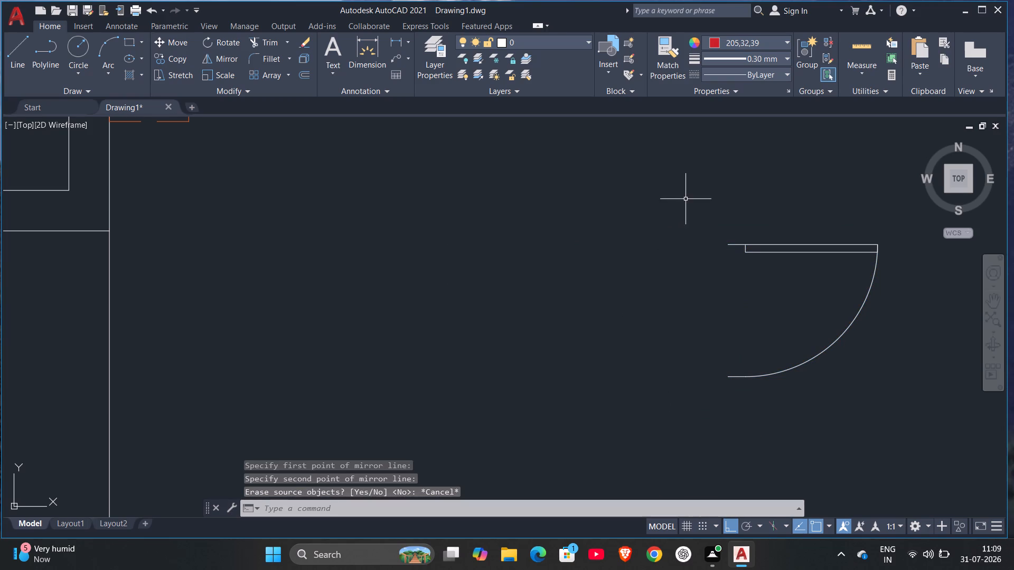
Mirror the east-pointing 90° door about a north-south line to its west, keeping the source door.
drag(686, 197, 690, 217)
click(883, 432)
text(MI)
key(Return)
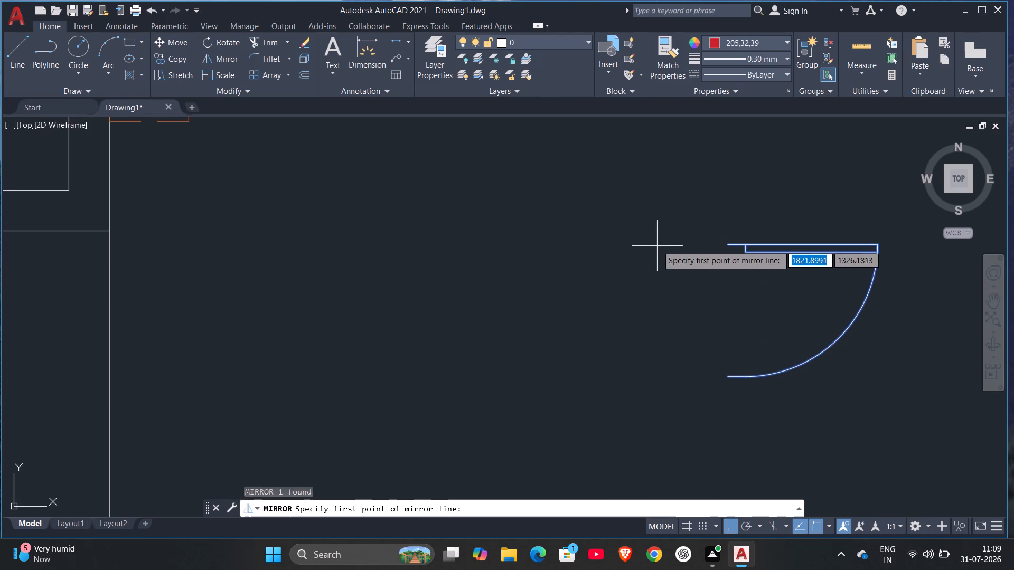
drag(642, 227, 643, 251)
click(649, 417)
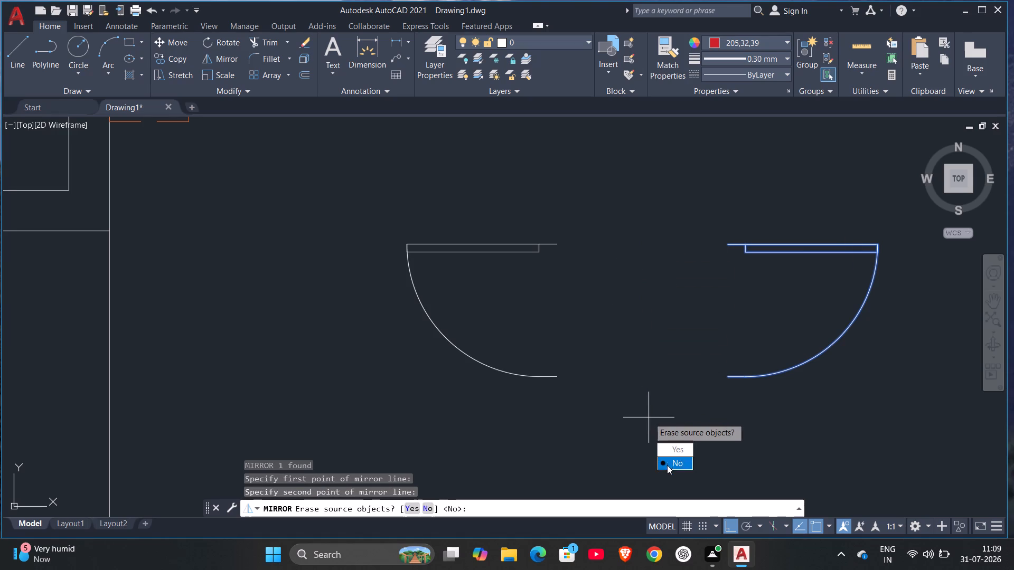
drag(667, 463, 649, 418)
Copy the east-pointing door from its northwest endpoint to the southeast wall corners at the north ends of the two adjacent interior door openings.
click(702, 208)
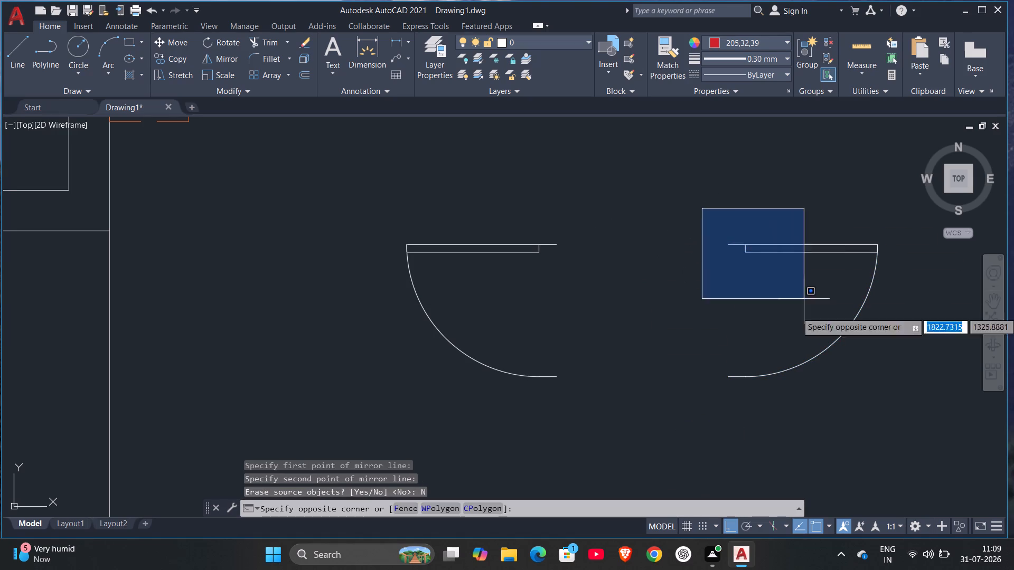
click(912, 410)
key(c)
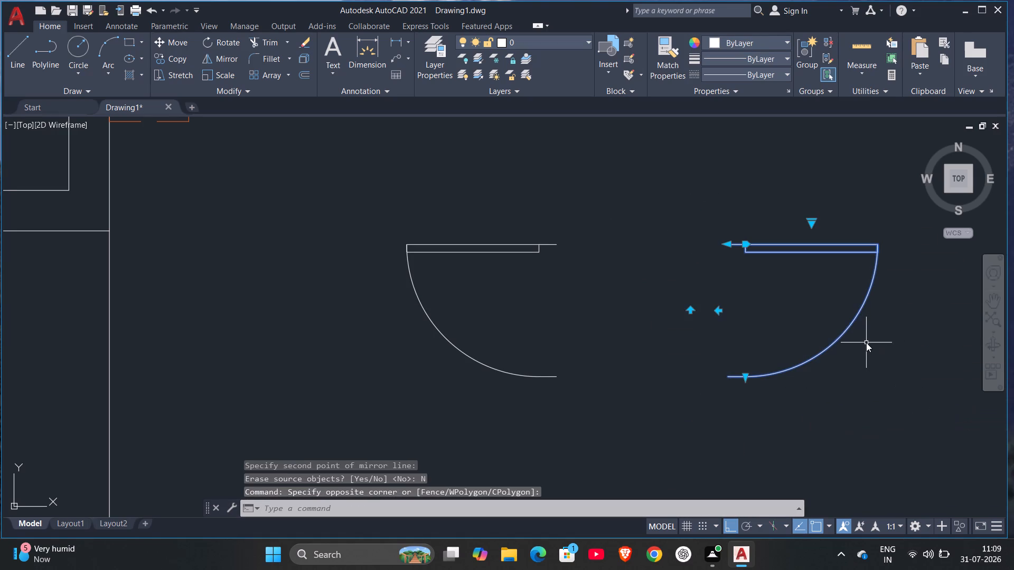
key(o)
key(Return)
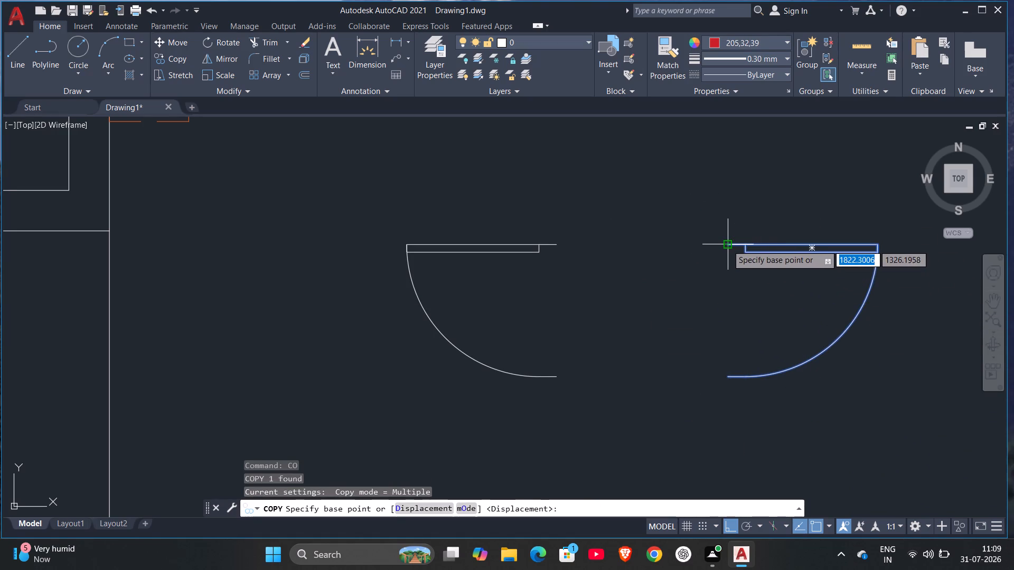
click(727, 245)
scroll(466, 292, down, 2)
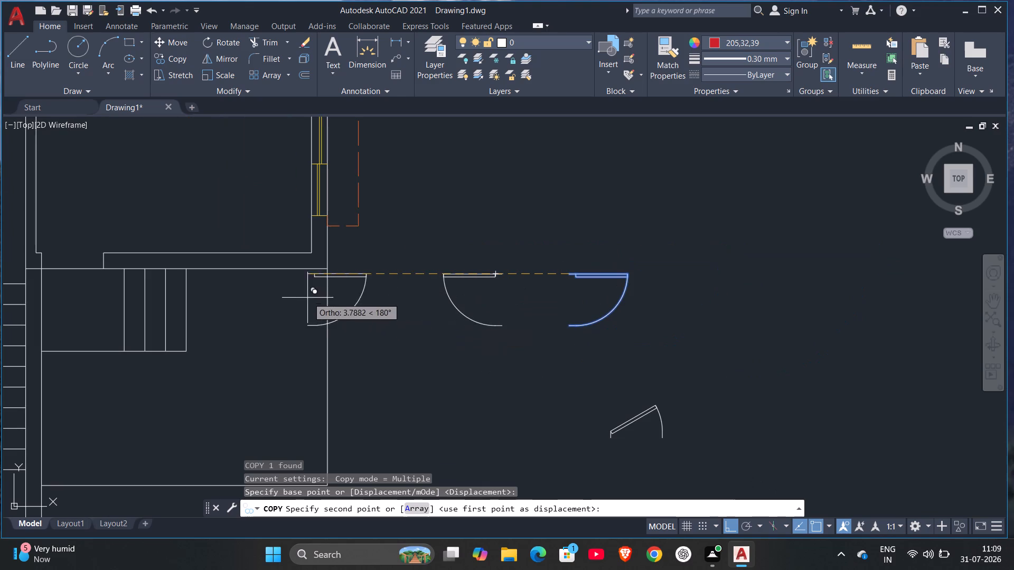
middle_drag(313, 279, 969, 382)
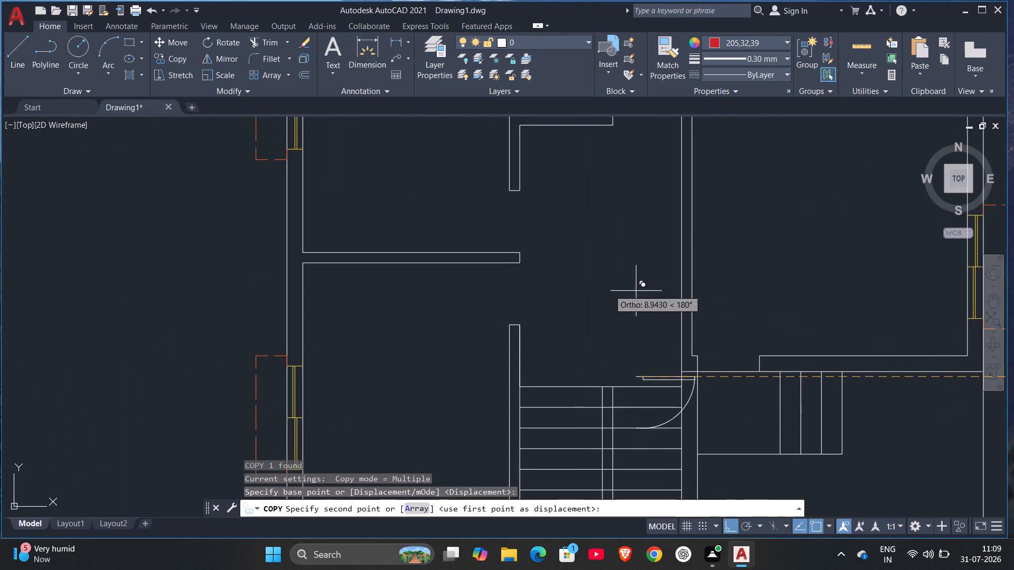
scroll(515, 264, up, 2)
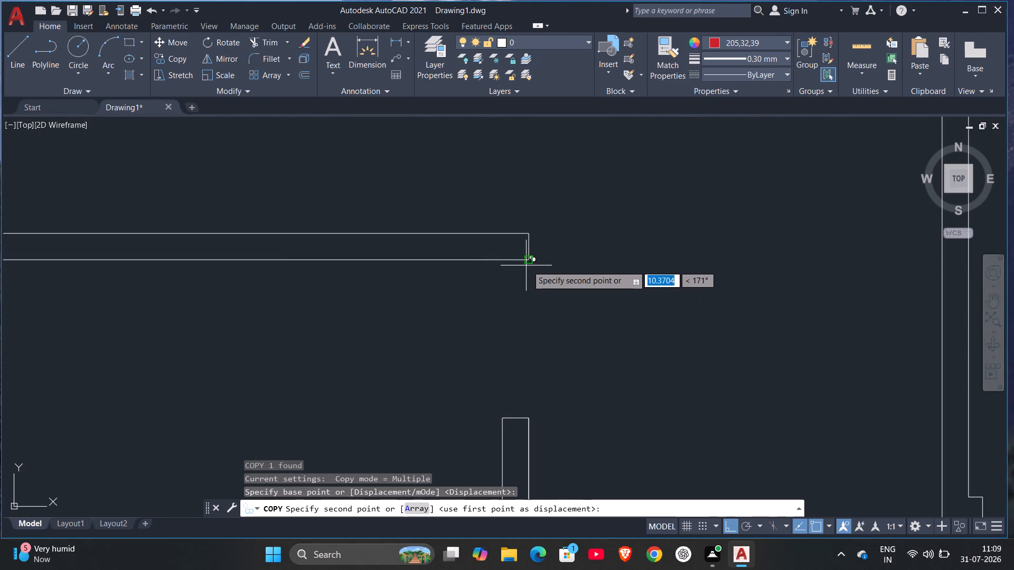
click(528, 260)
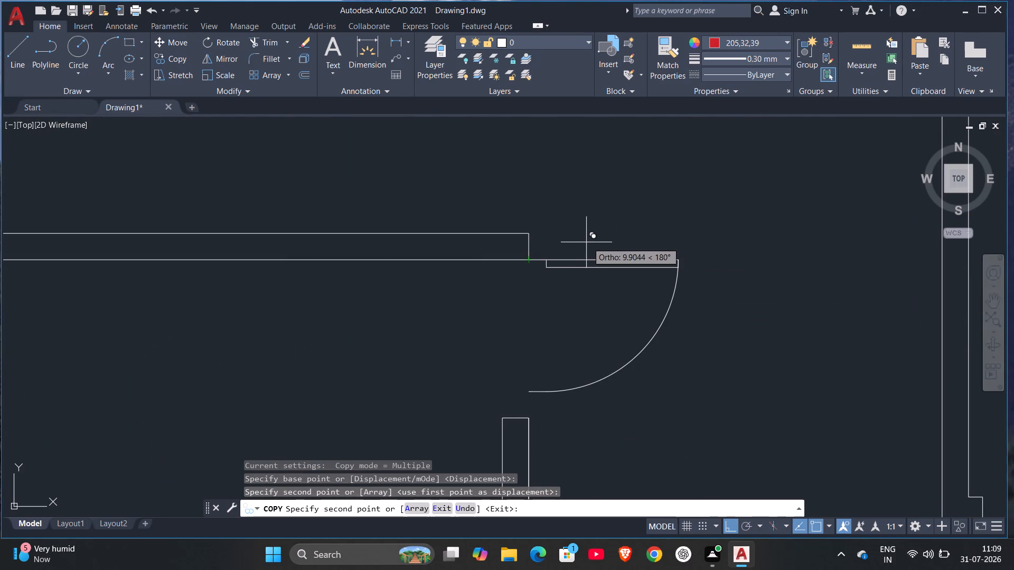
middle_drag(554, 158, 559, 173)
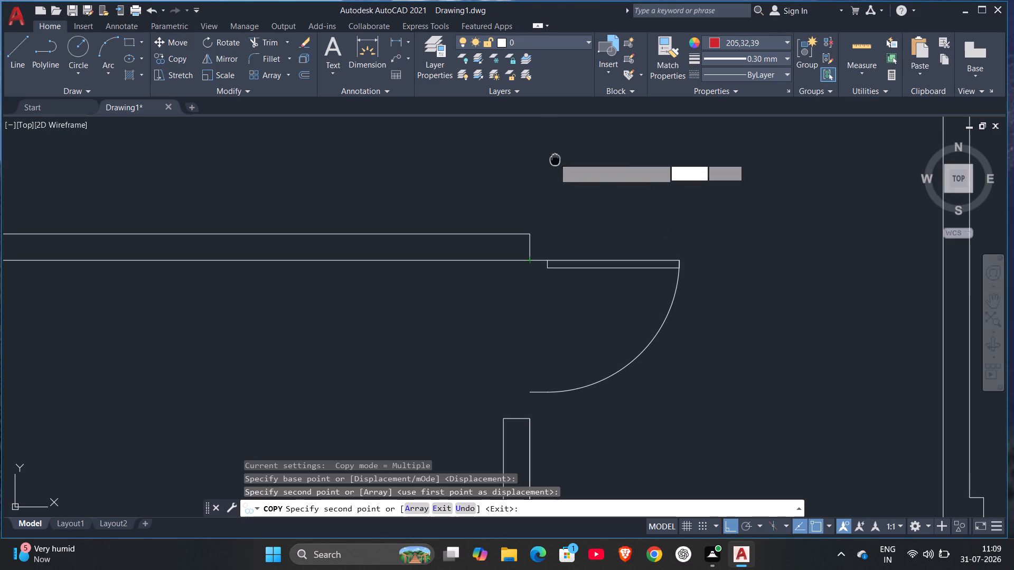
middle_drag(559, 173, 617, 375)
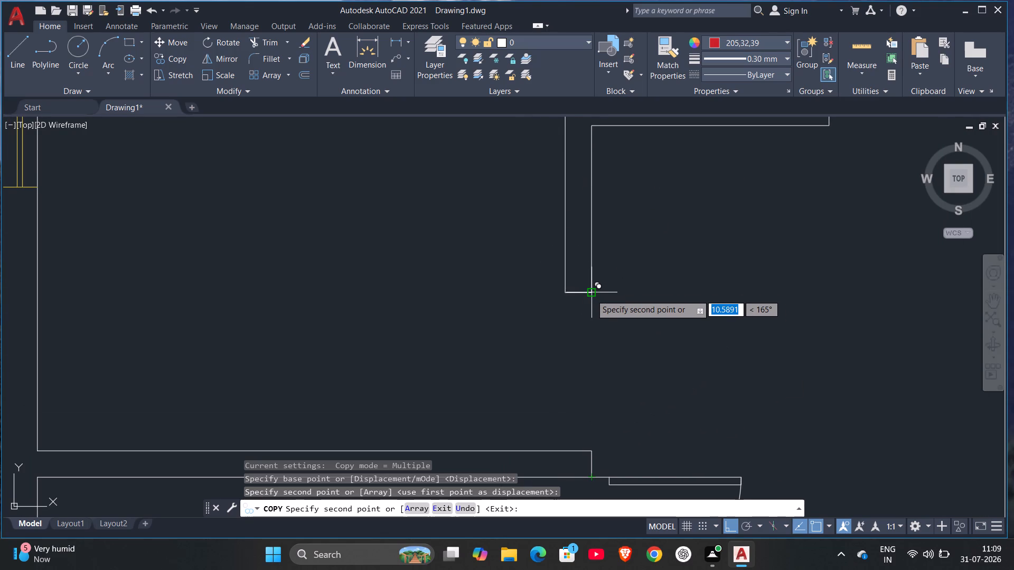
click(591, 294)
key(Escape)
Flip the southern of the two copied doors so it opens west, and set its door size to 0.9.
scroll(762, 413, down, 1)
middle_drag(757, 408, 721, 252)
click(651, 298)
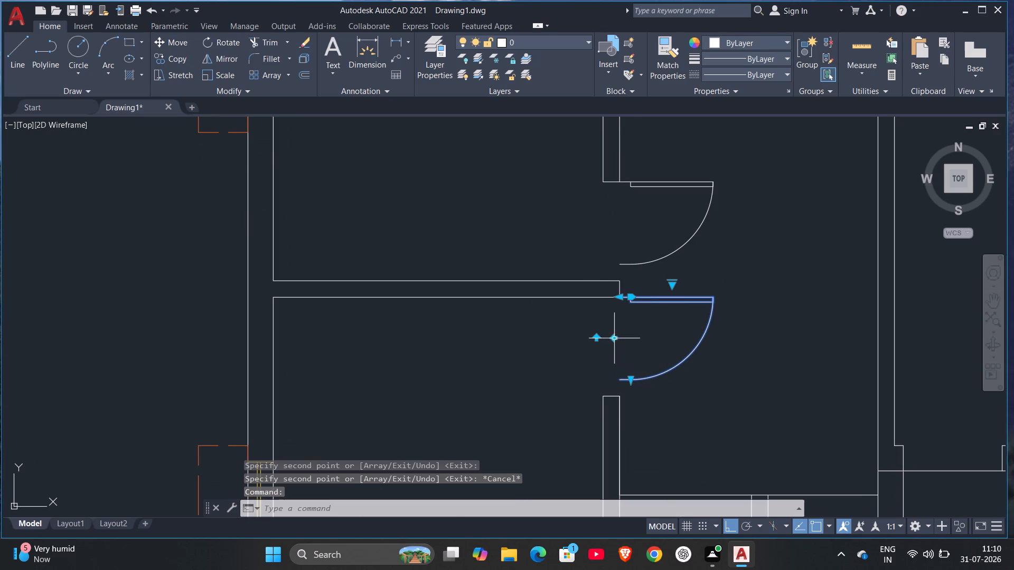
click(613, 339)
click(619, 378)
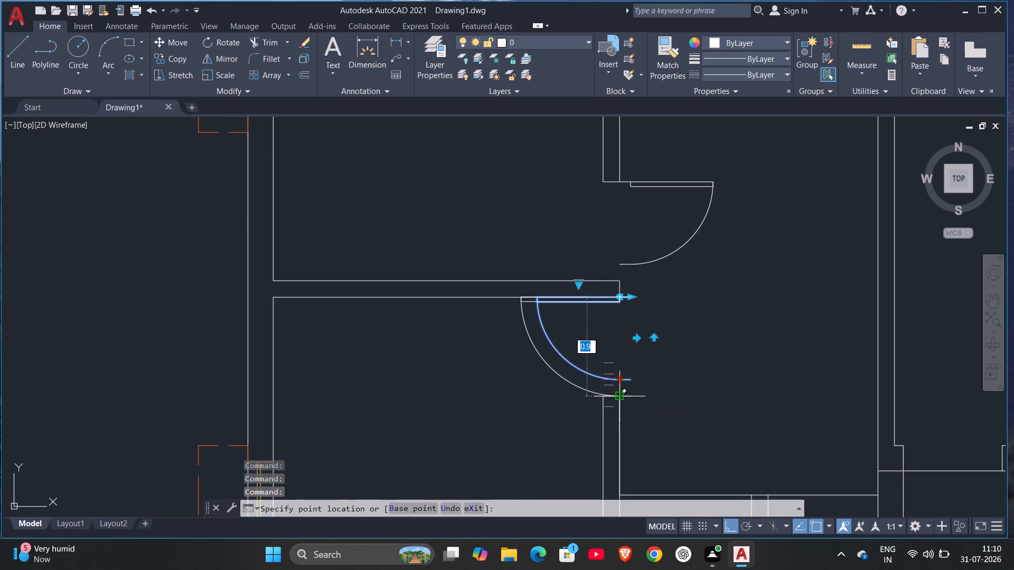
text(.9)
key(Return)
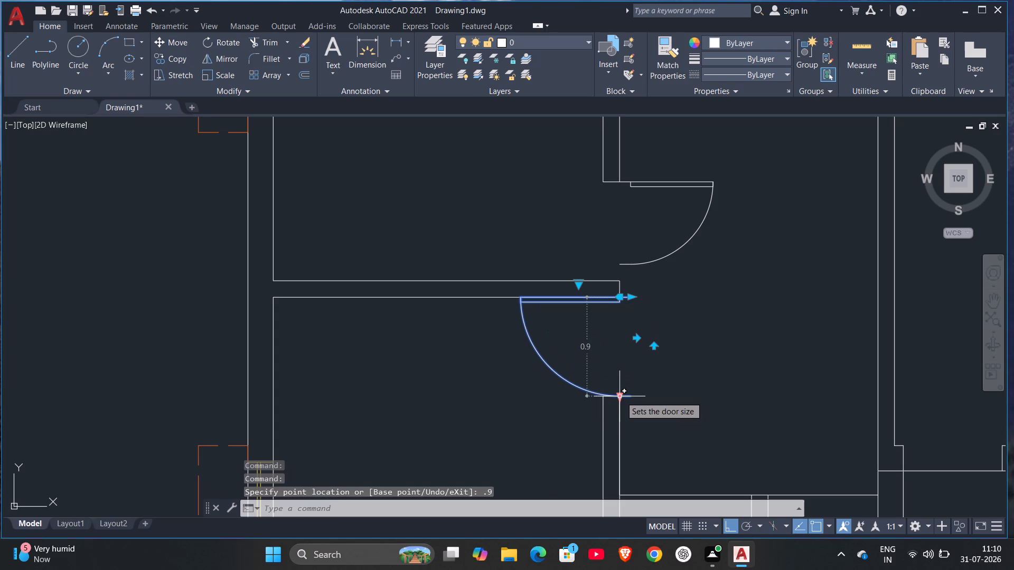
key(Escape)
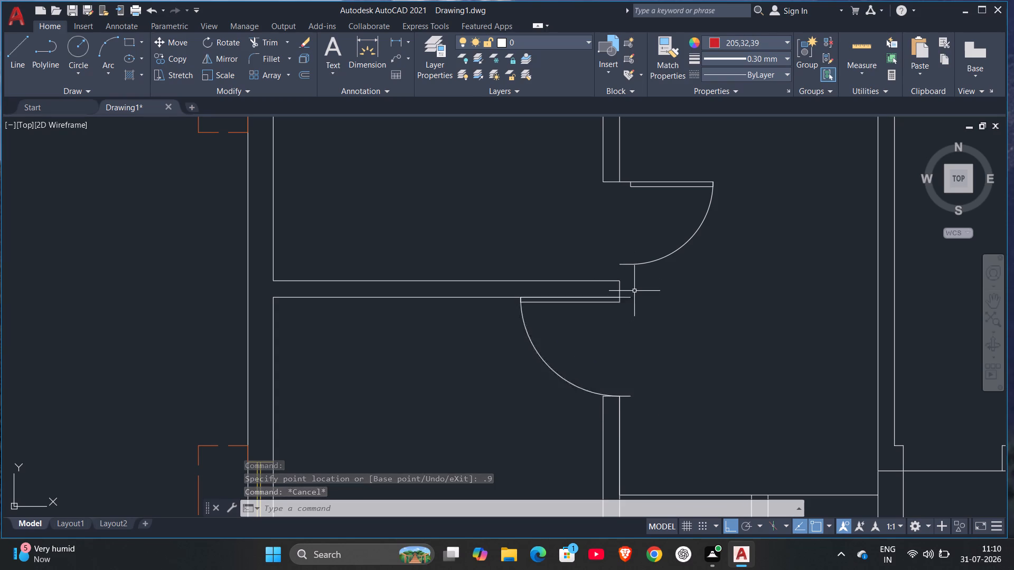
click(632, 290)
key(Escape)
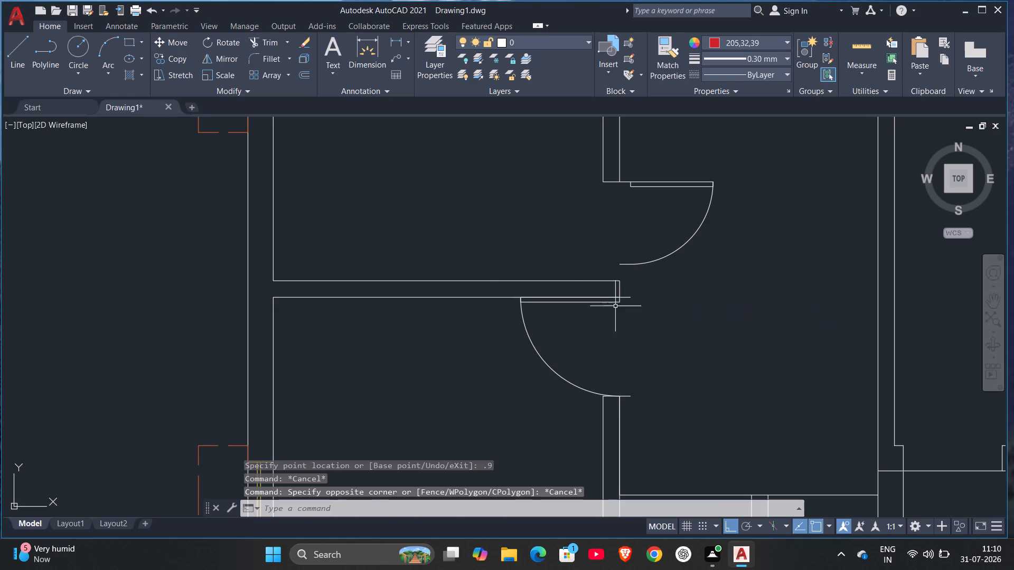
Move the 0.9 door and the short wall-end line at its south west, from the door's northeast endpoint to the partition wall's southeast corner.
click(499, 287)
click(660, 403)
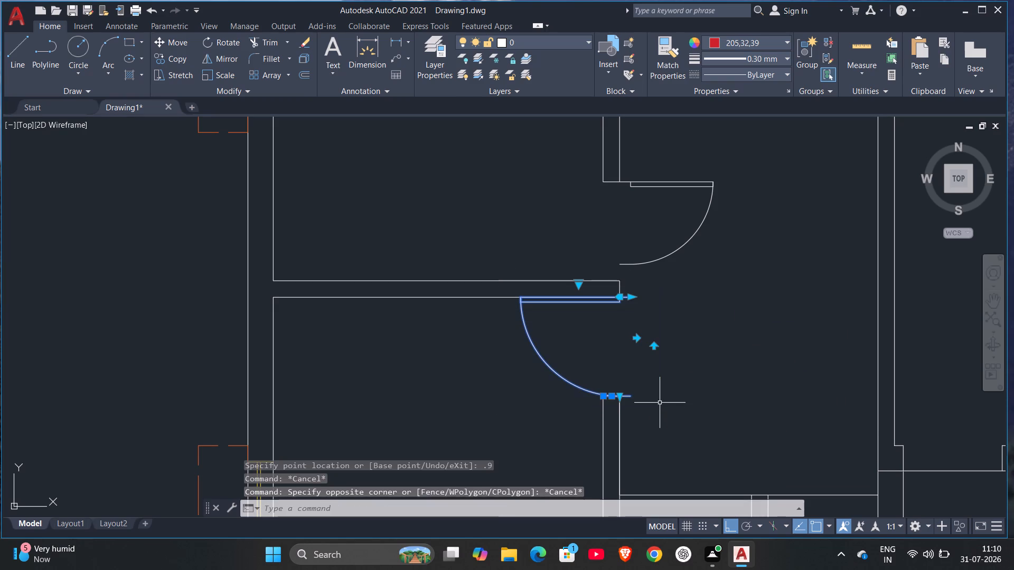
drag(631, 294, 612, 294)
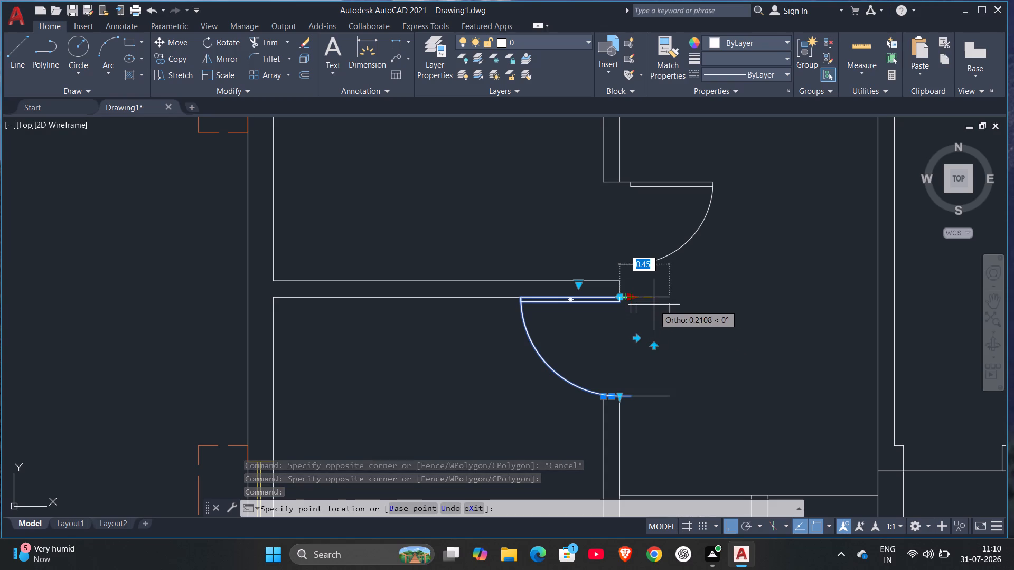
key(Escape)
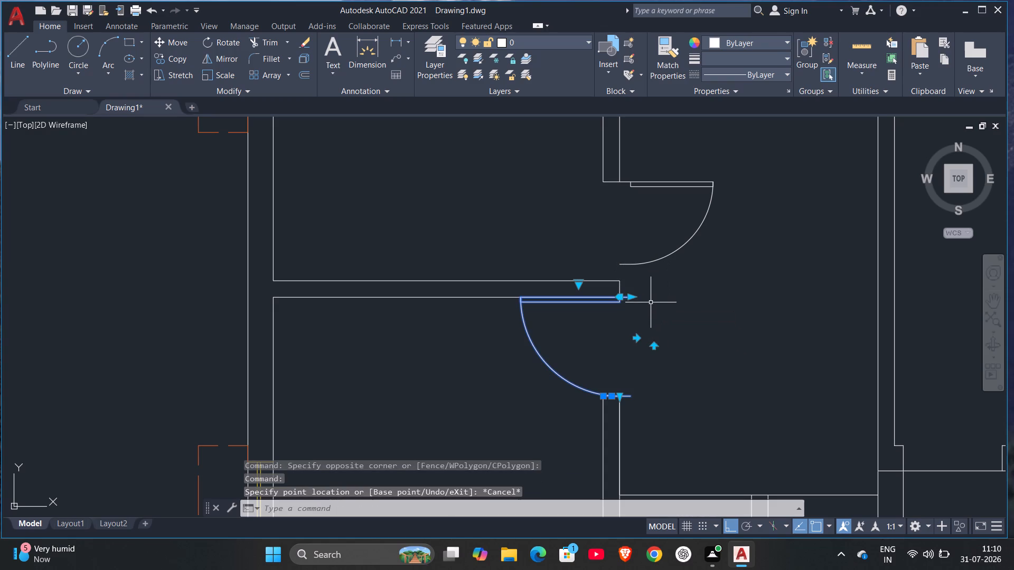
text(MO)
key(Return)
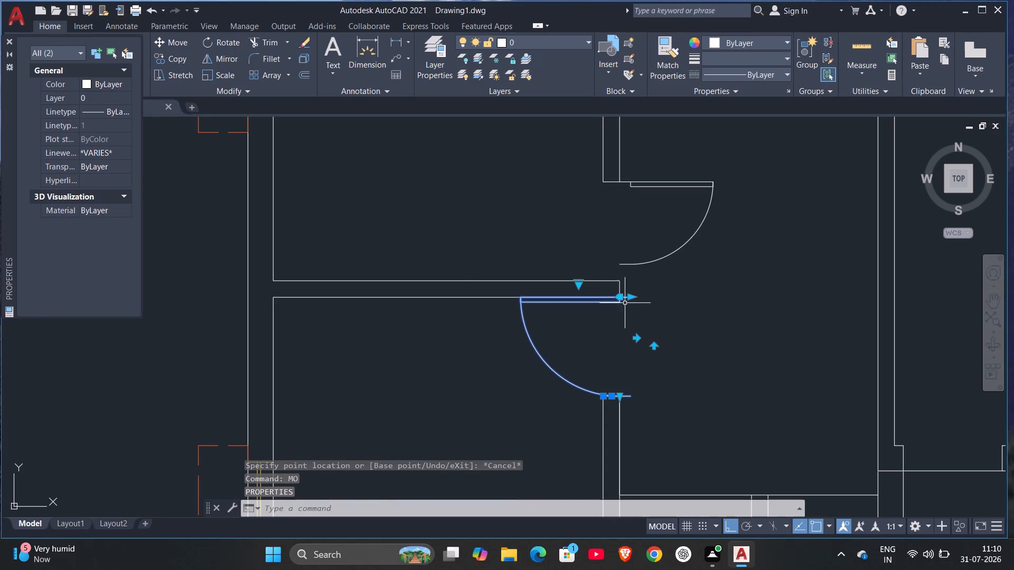
click(147, 134)
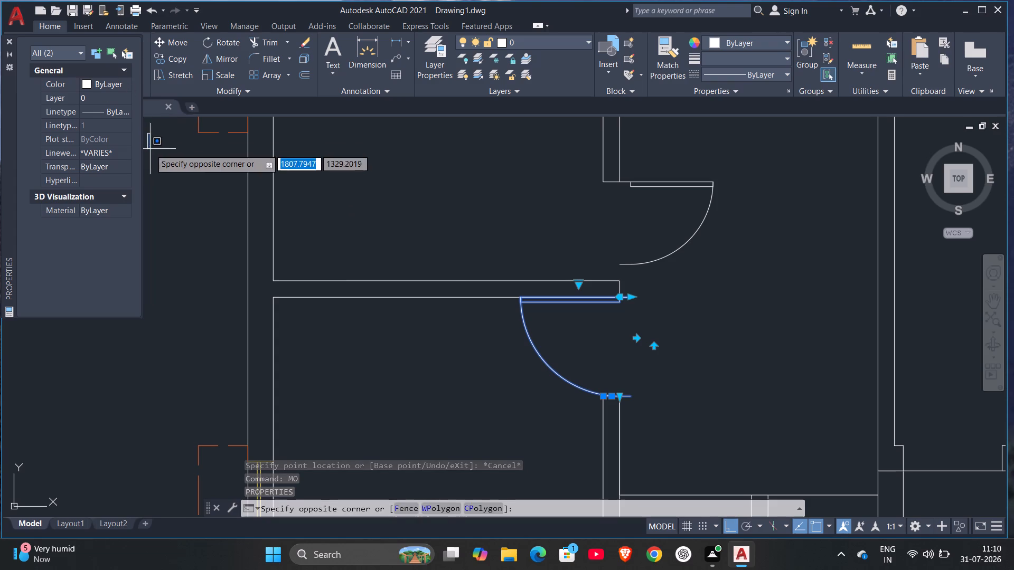
key(Escape)
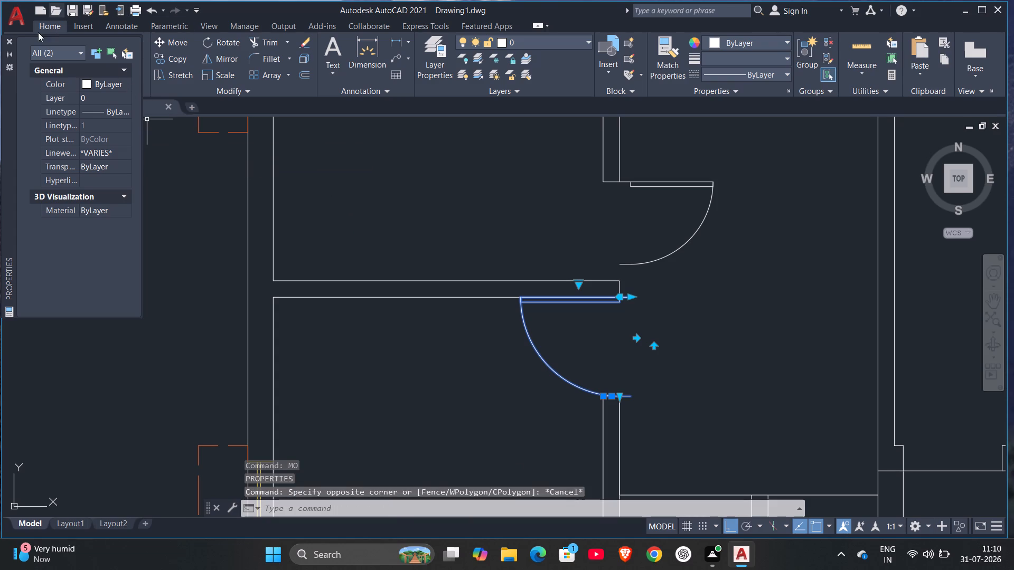
click(12, 40)
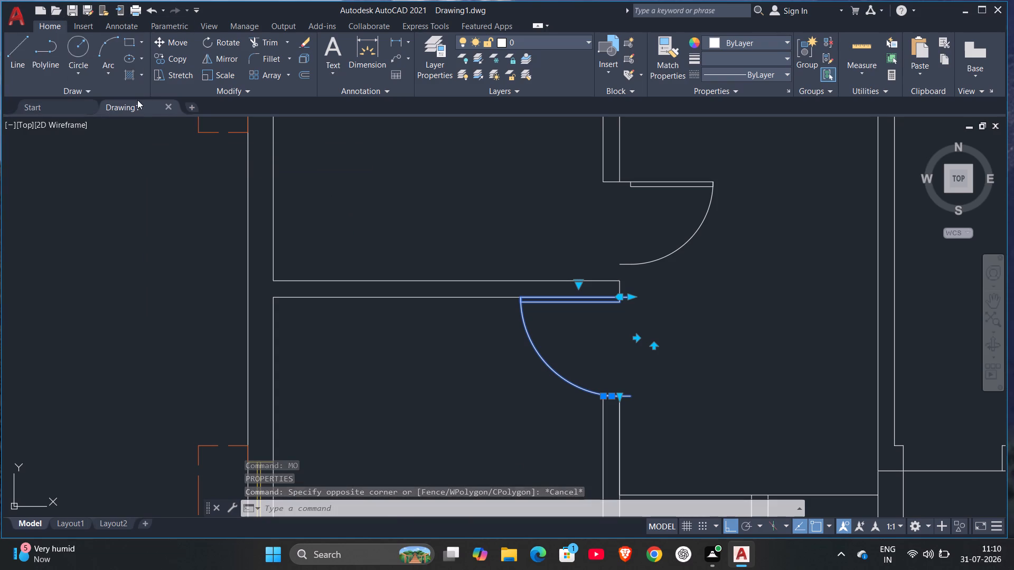
key(m)
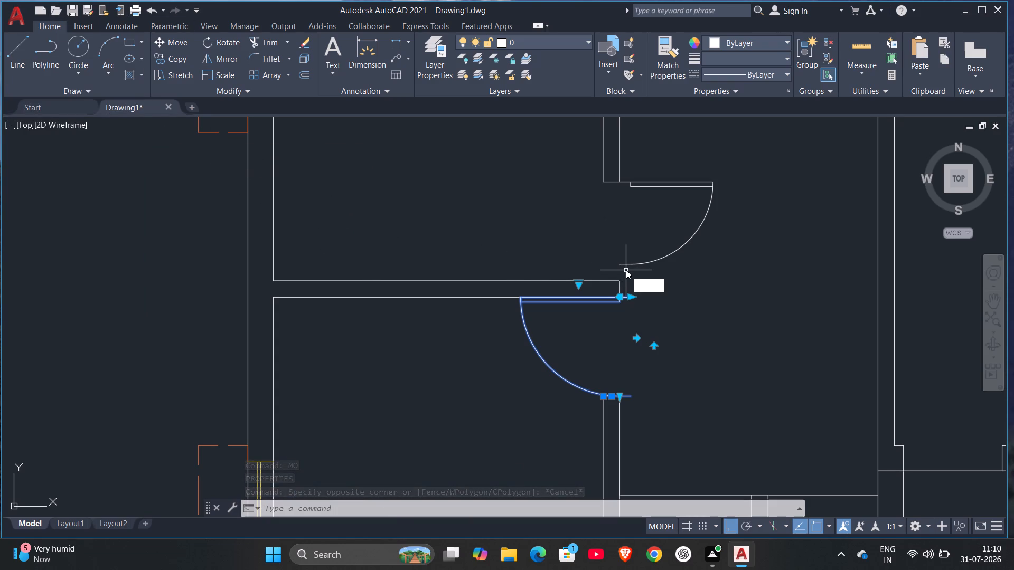
key(Return)
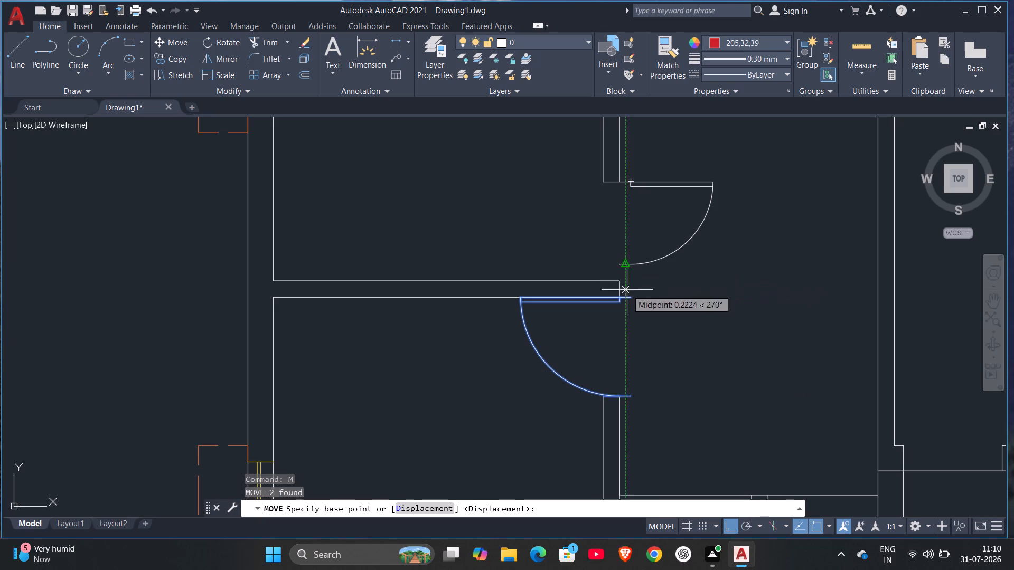
click(631, 297)
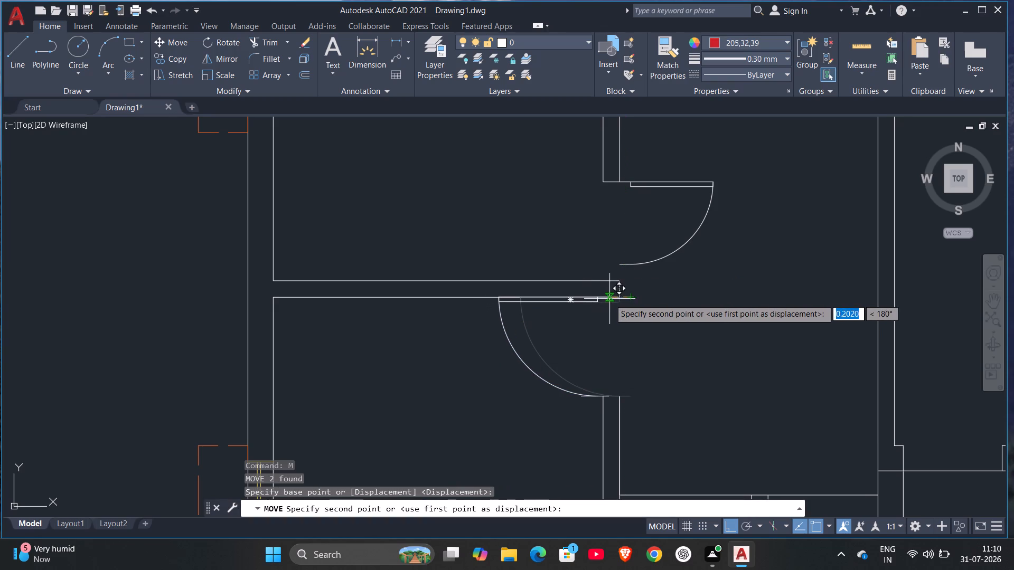
click(616, 296)
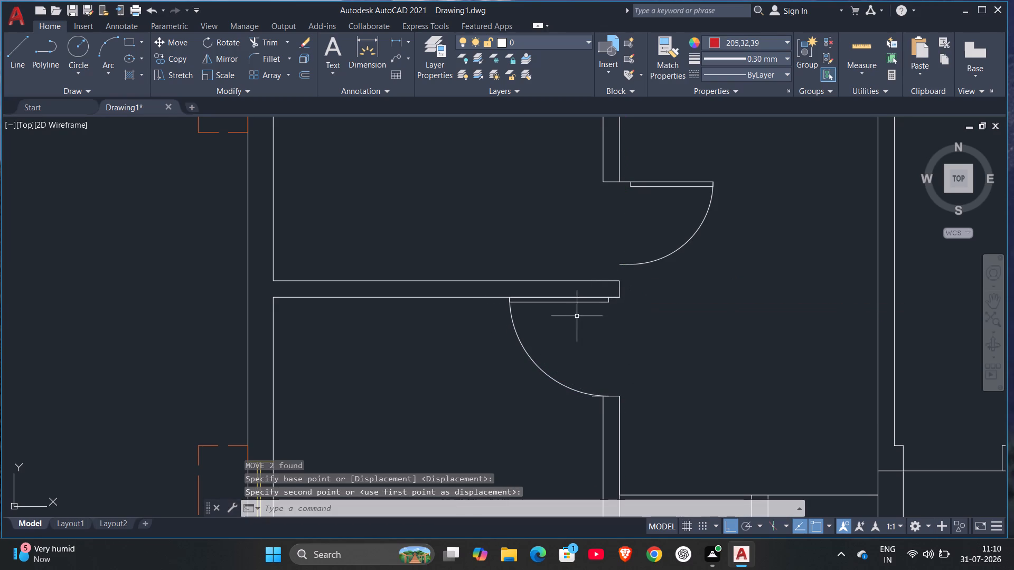
key(Escape)
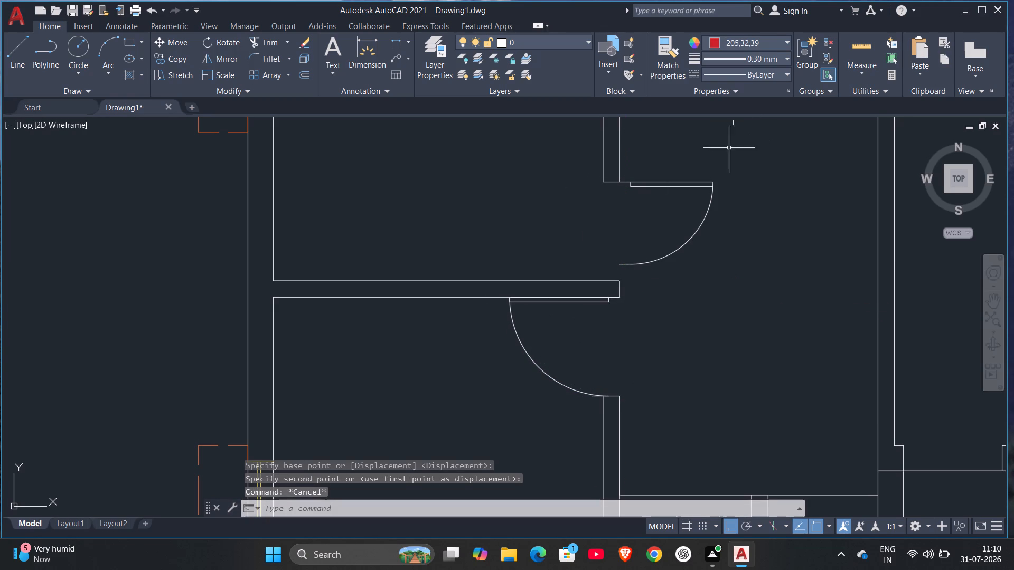
Flip the northern of the two copied doors so that it opens west.
click(638, 182)
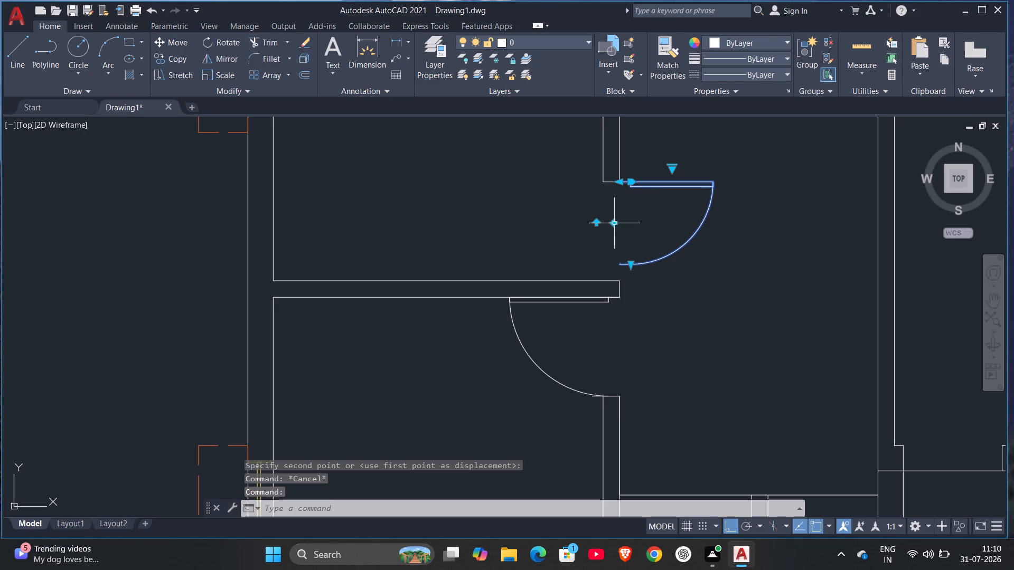
click(613, 225)
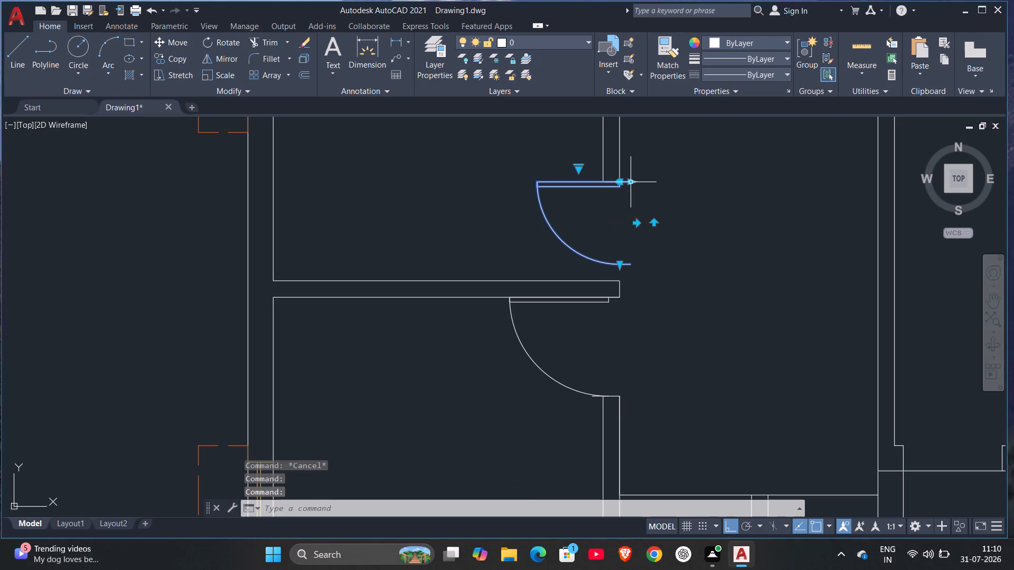
key(Escape)
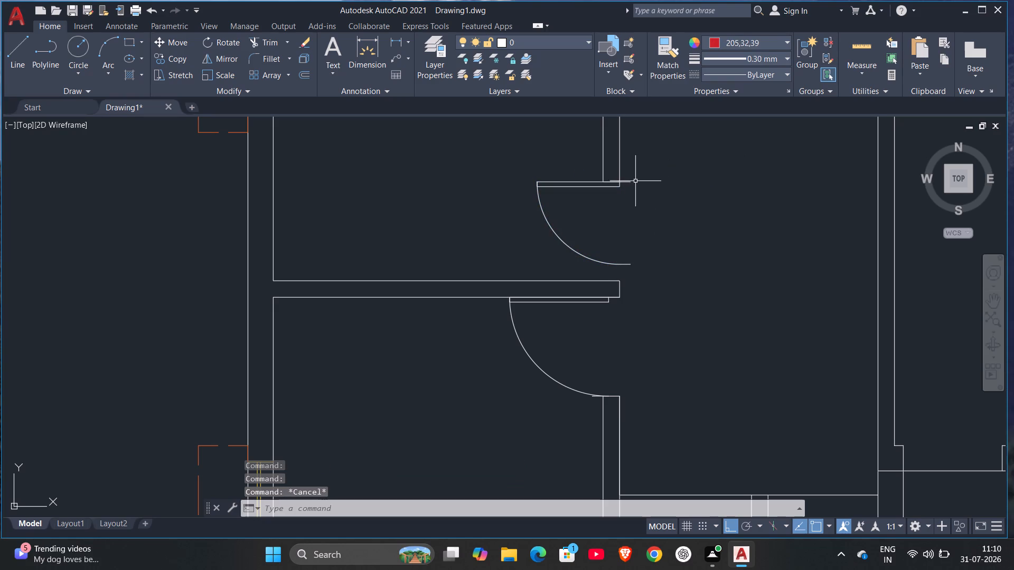
Move the flipped northern door from its northeast endpoint to the southeast corner of the wall at the opening's north end.
click(619, 182)
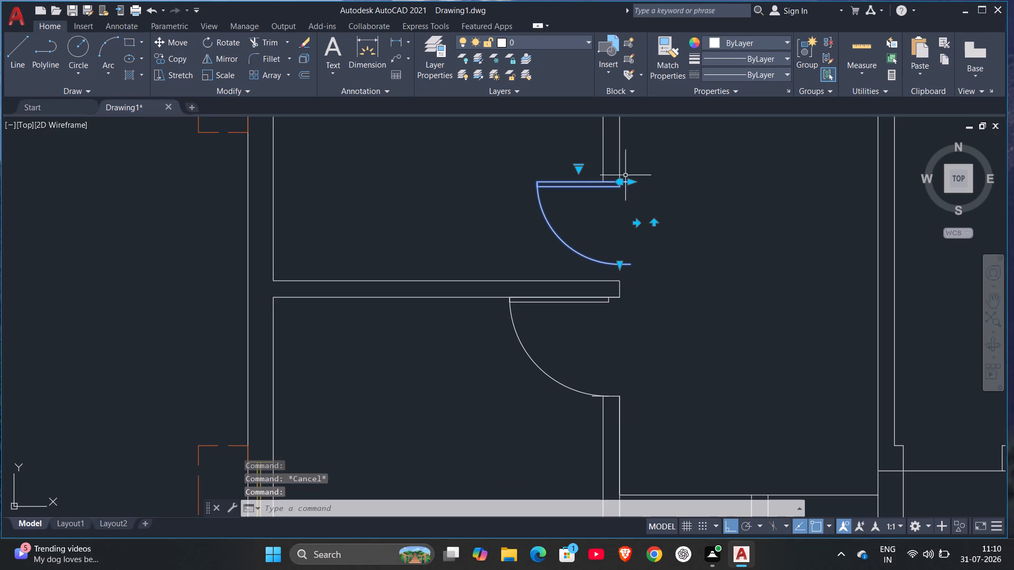
key(m)
key(Return)
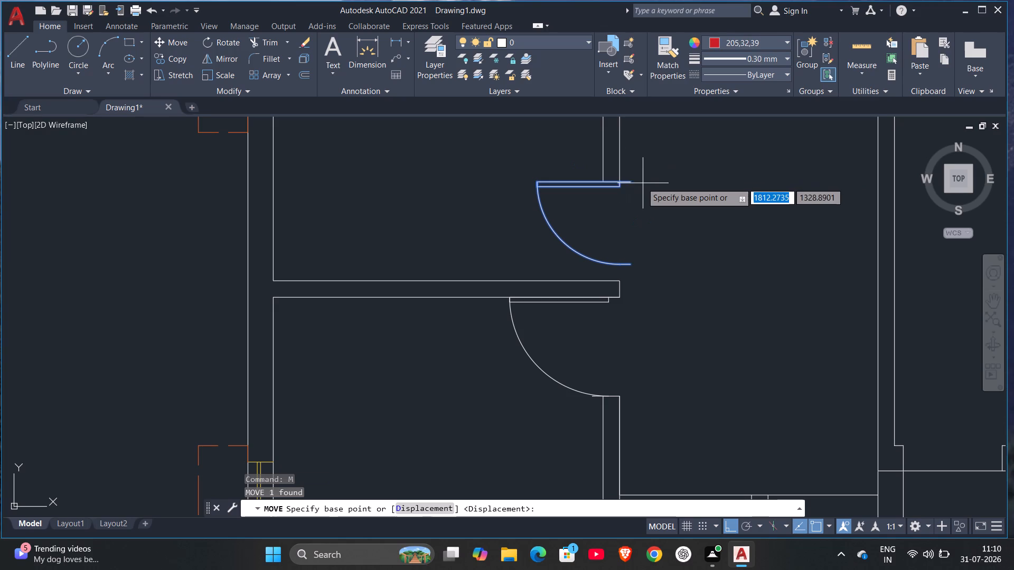
click(634, 180)
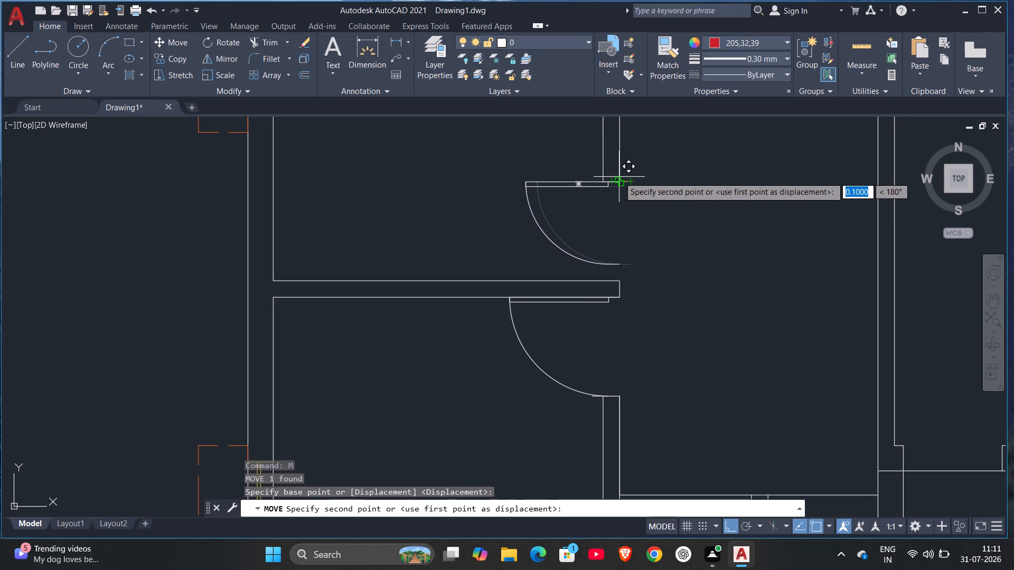
scroll(617, 187, up, 4)
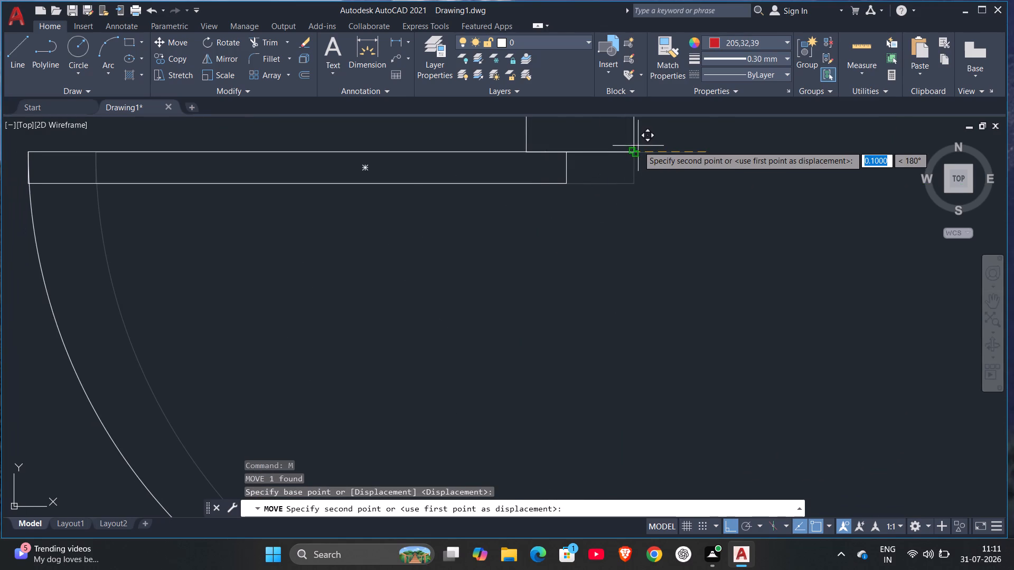
click(631, 156)
scroll(714, 200, down, 3)
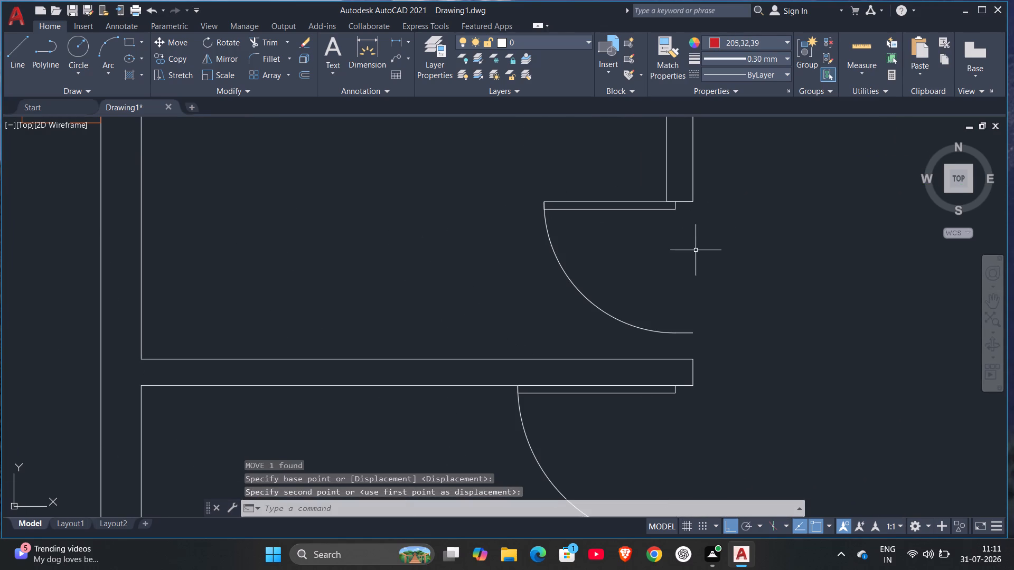
scroll(694, 249, up, 1)
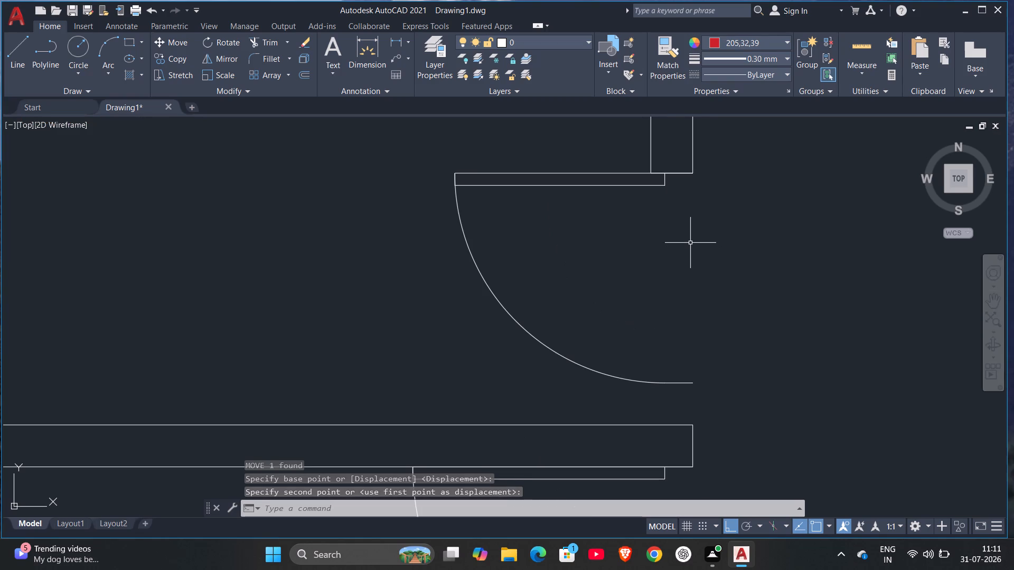
key(Escape)
Set the northern door's size to 0.9 and flip it north-south so its leaf lies along the partition wall.
click(554, 351)
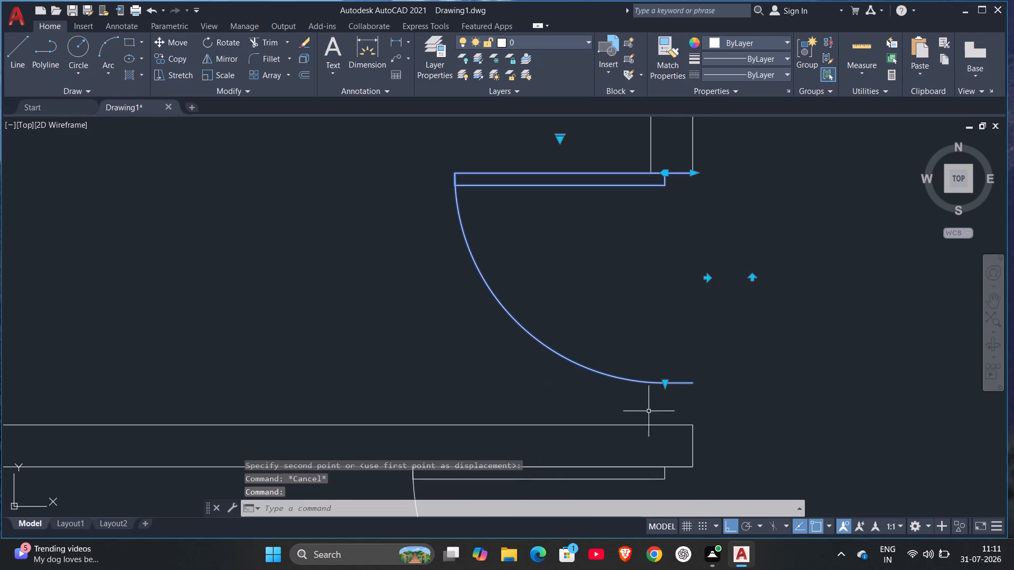
click(666, 383)
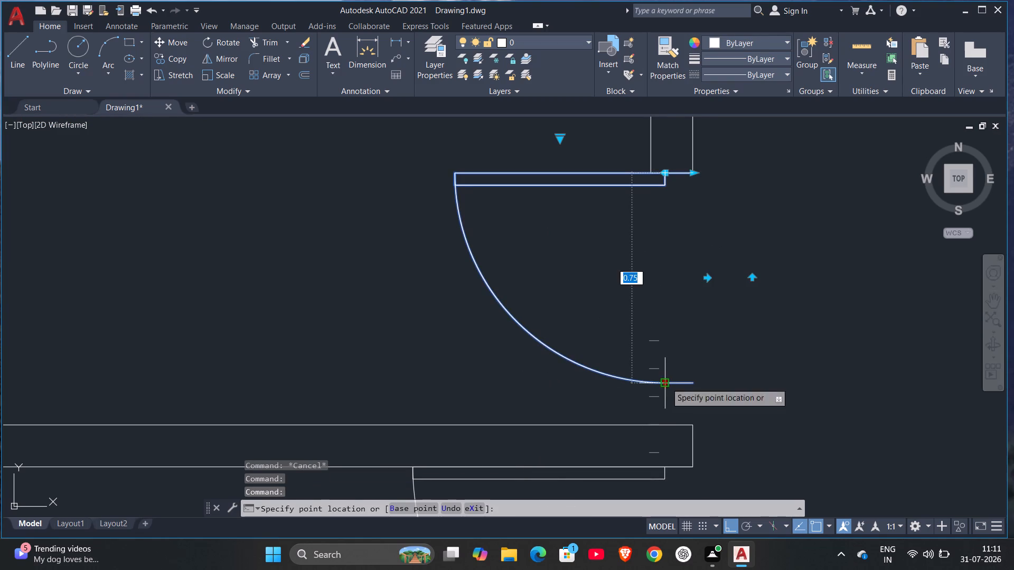
text(.9)
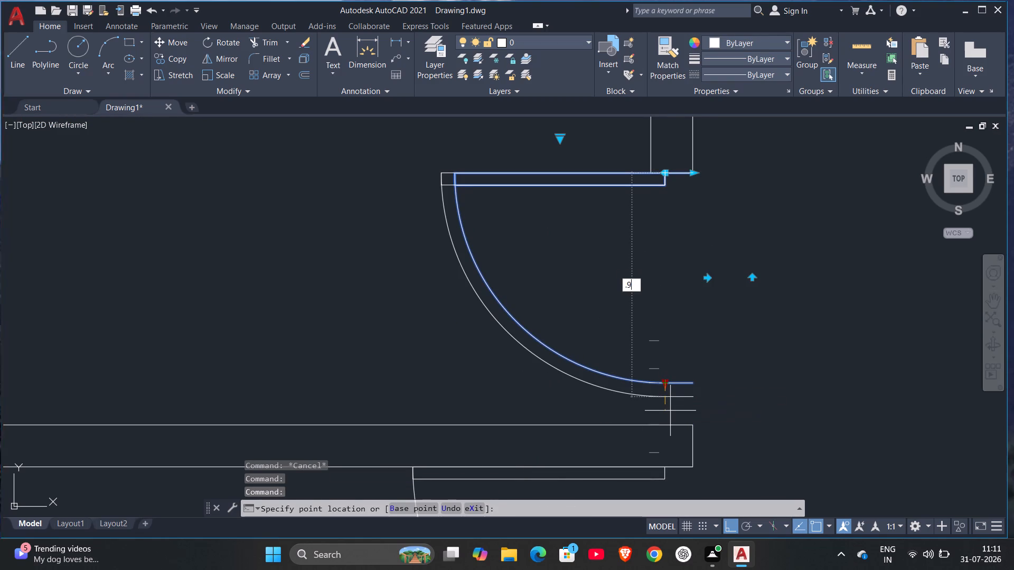
key(Return)
scroll(698, 392, up, 1)
scroll(698, 392, down, 4)
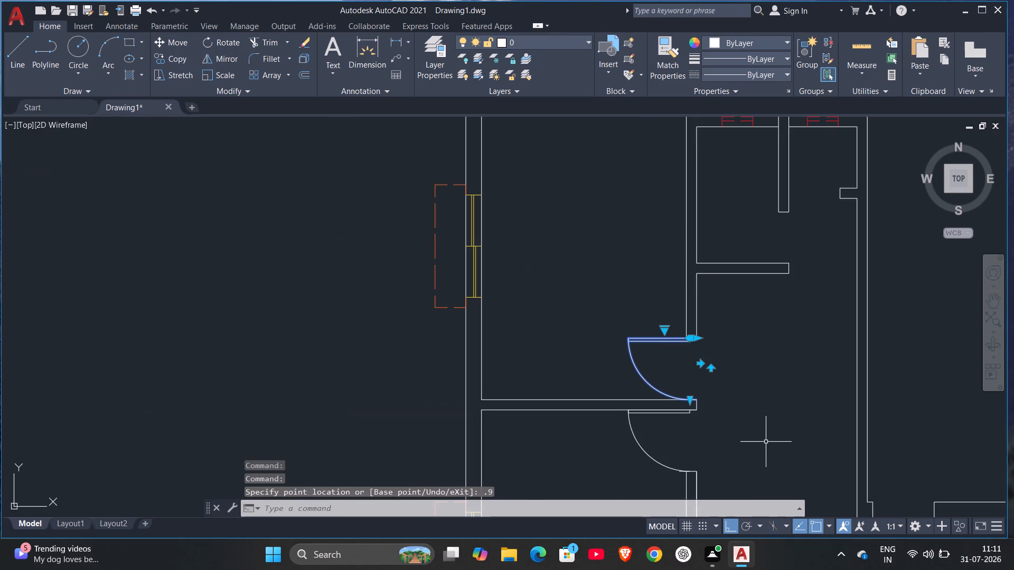
middle_drag(765, 439, 531, 296)
scroll(511, 273, up, 2)
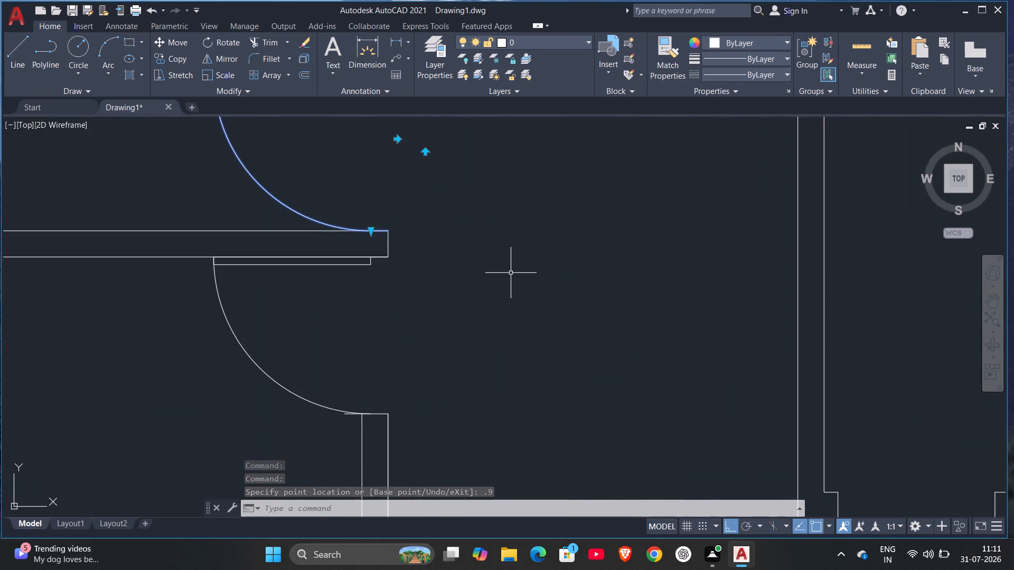
middle_drag(511, 273, 678, 404)
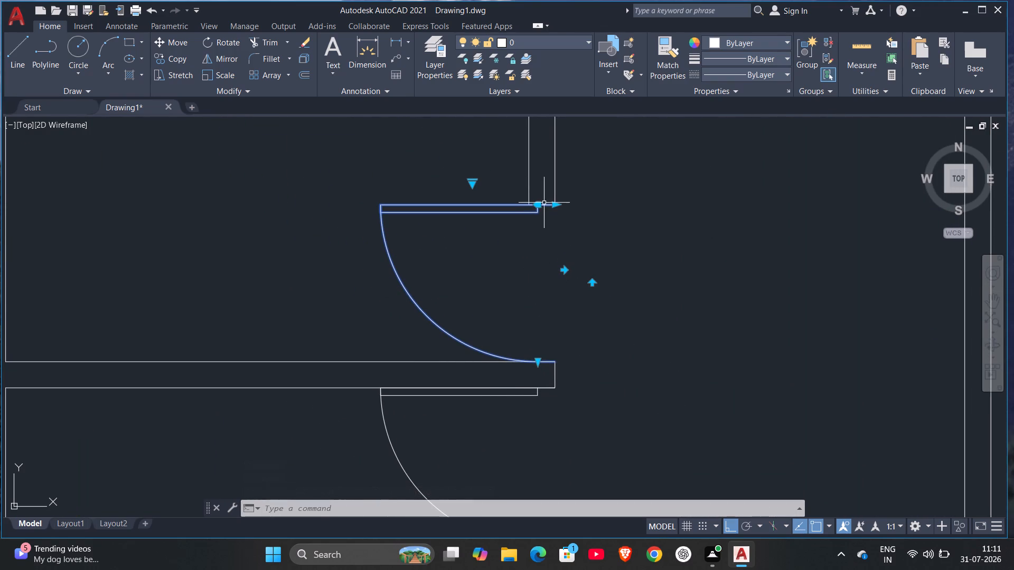
click(593, 286)
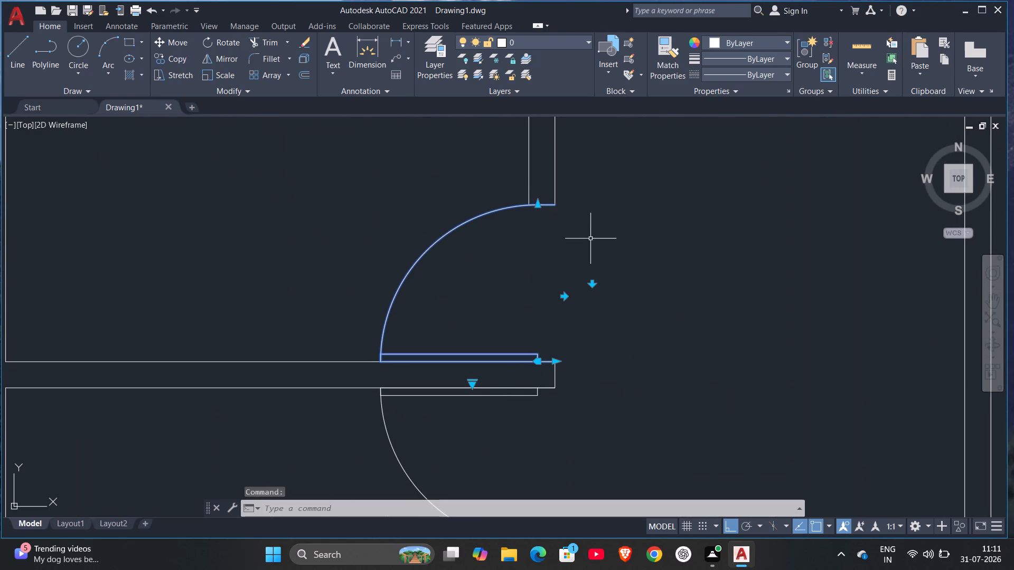
key(Escape)
Mirror the two spare 90° doors east of the plan about an east-west line to their north, keeping the source doors.
scroll(595, 306, down, 2)
middle_drag(597, 308, 428, 313)
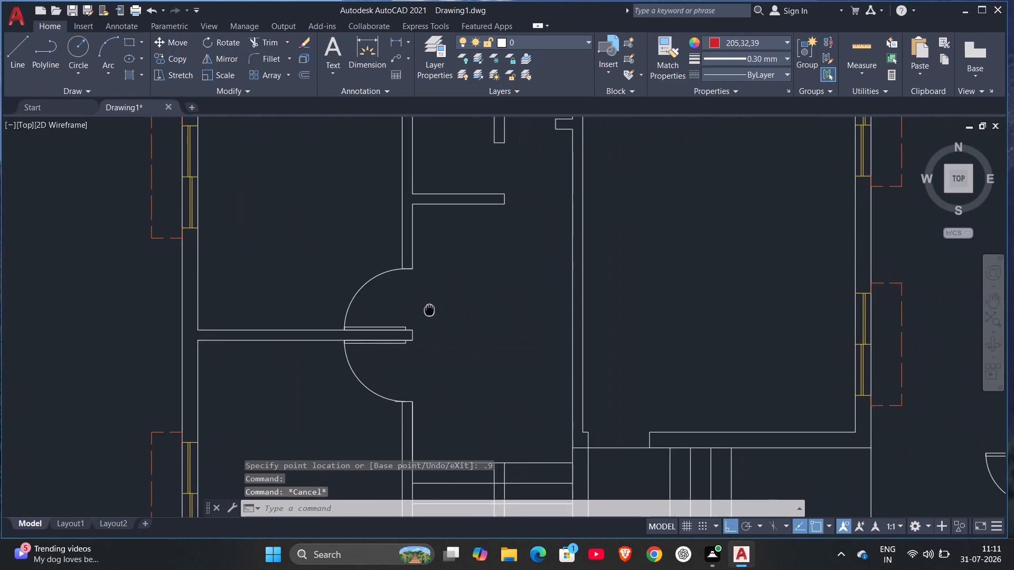
middle_drag(428, 313, 418, 356)
scroll(418, 356, down, 2)
middle_drag(483, 354, 457, 304)
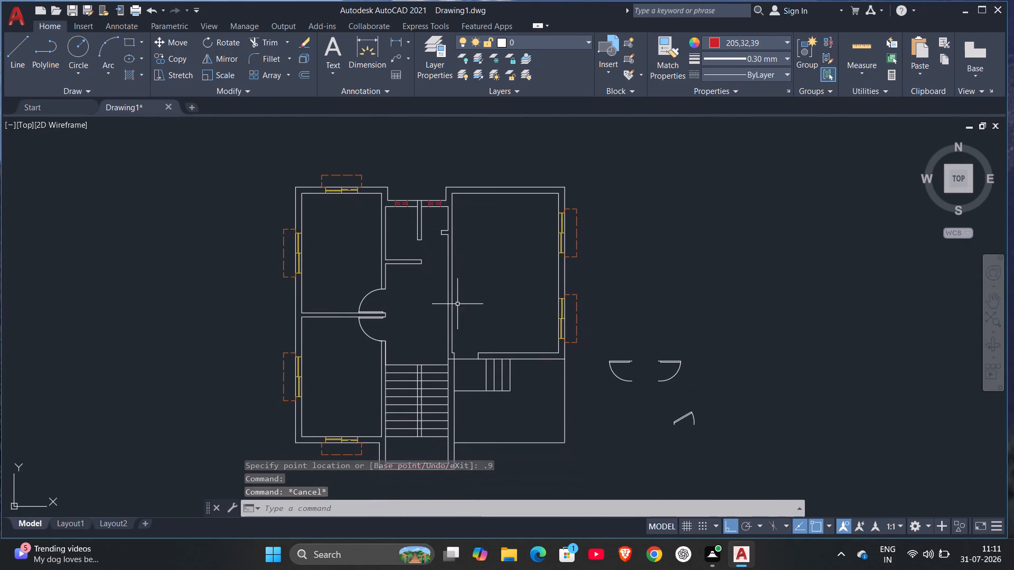
scroll(483, 327, up, 1)
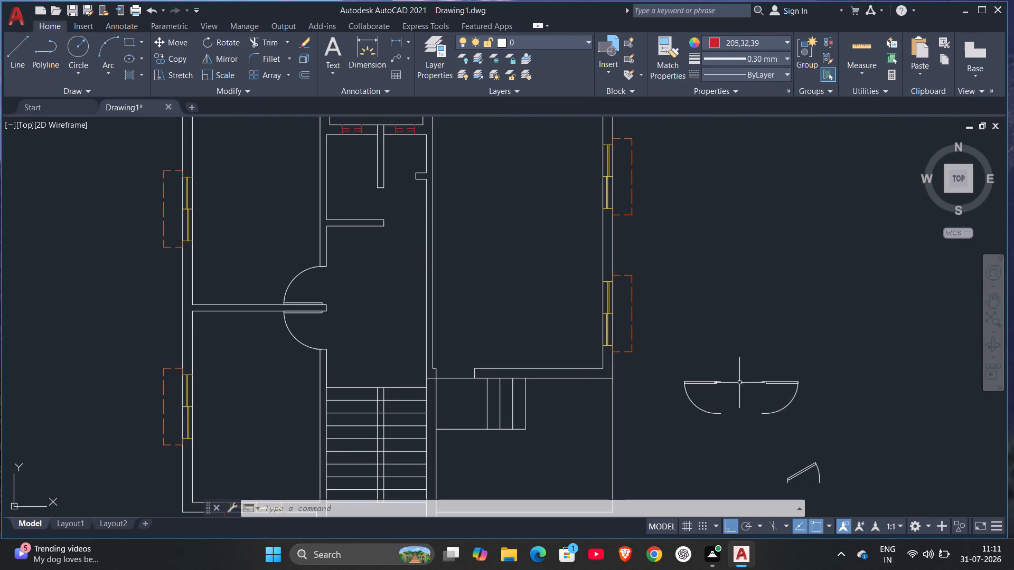
drag(661, 369, 784, 416)
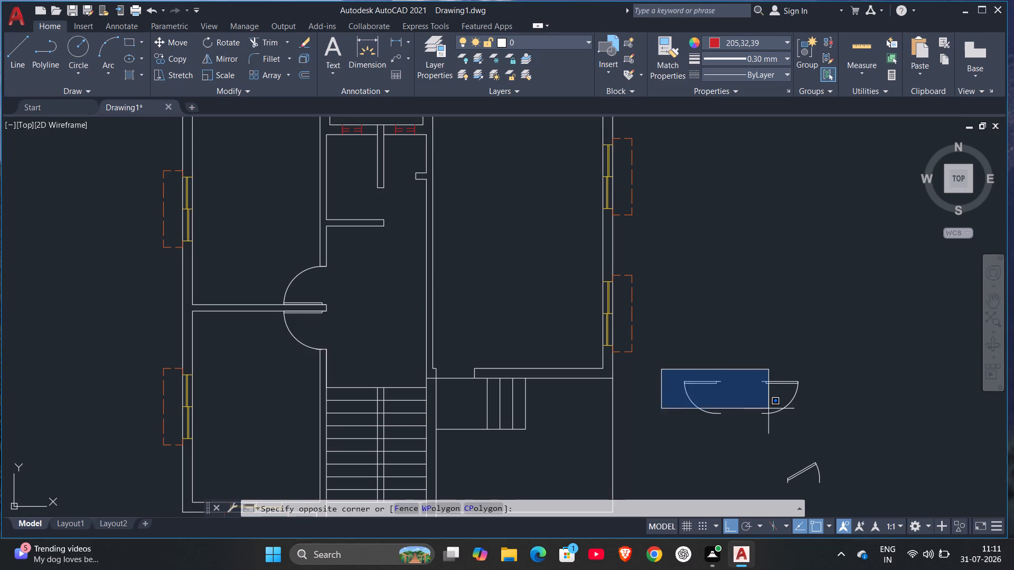
click(863, 452)
text(MI)
key(Return)
drag(664, 354, 682, 350)
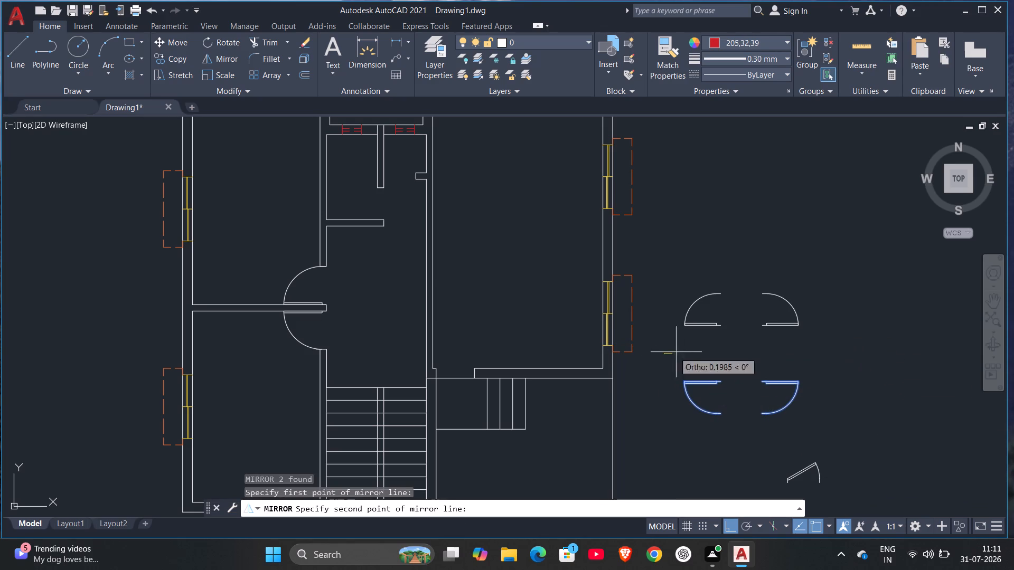
drag(682, 350, 714, 348)
click(856, 341)
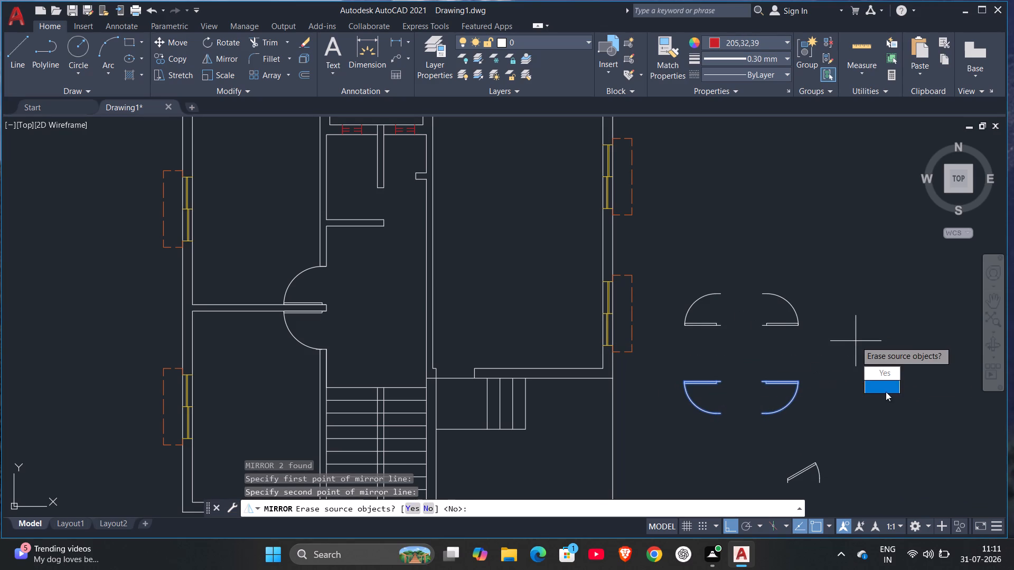
drag(882, 383, 858, 342)
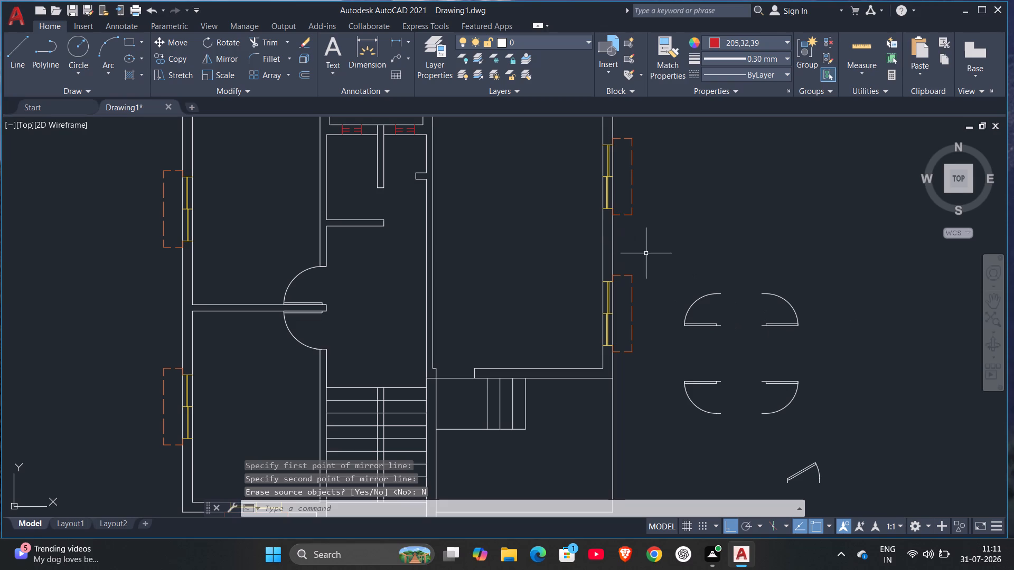
With Ortho off, copy the northwest spare door from its southeast endpoint to the northeast corner of the short partition wall south of the red windows.
drag(671, 293, 681, 290)
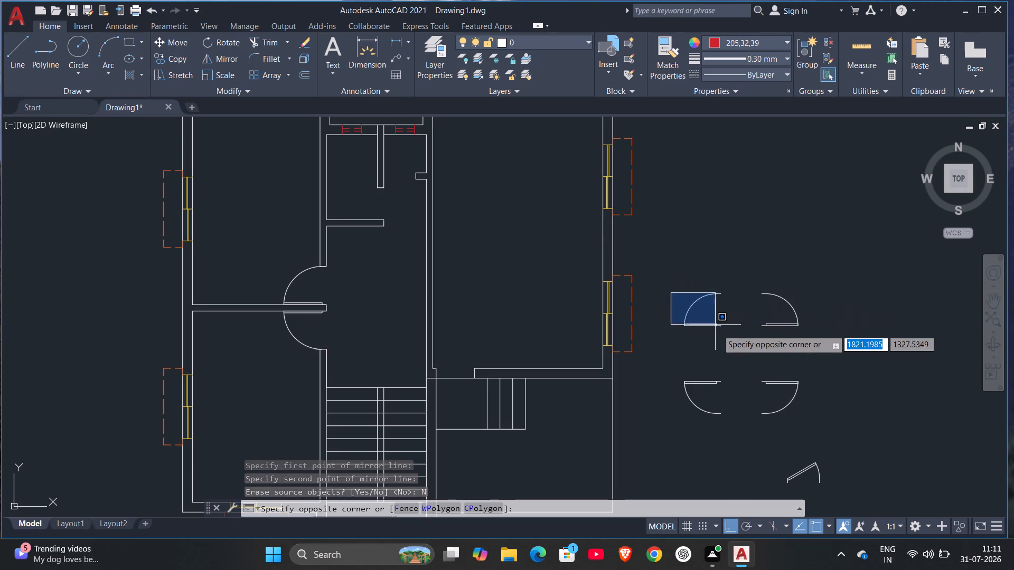
click(740, 339)
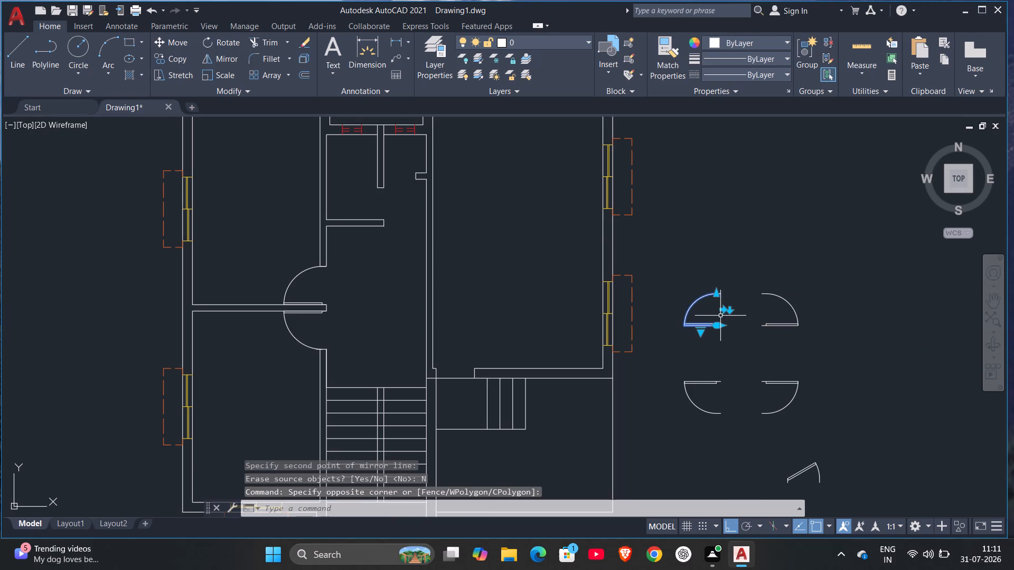
key(c)
key(o)
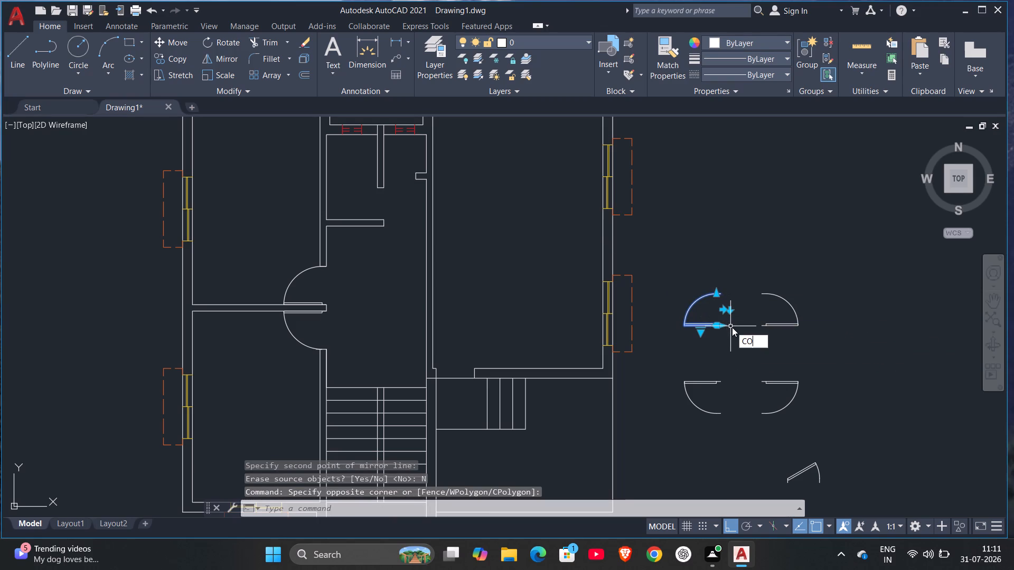
key(Return)
scroll(729, 333, up, 3)
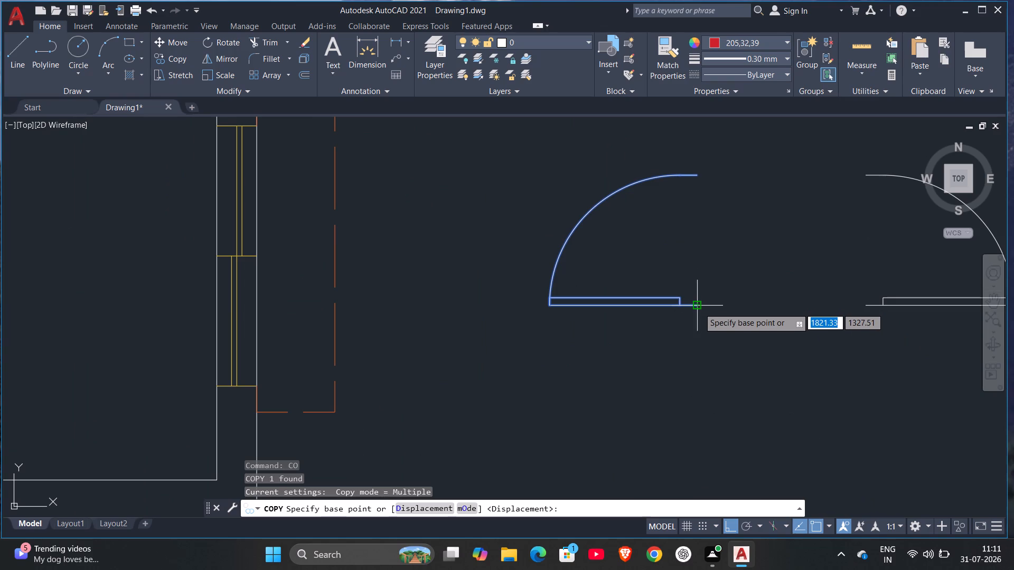
click(697, 306)
middle_drag(490, 233, 583, 311)
scroll(581, 311, down, 3)
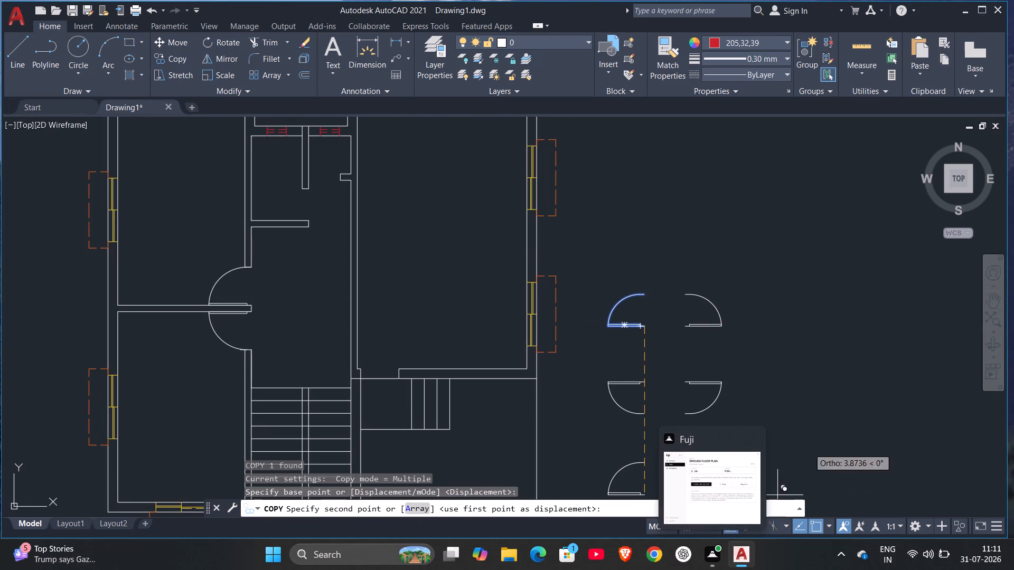
click(729, 524)
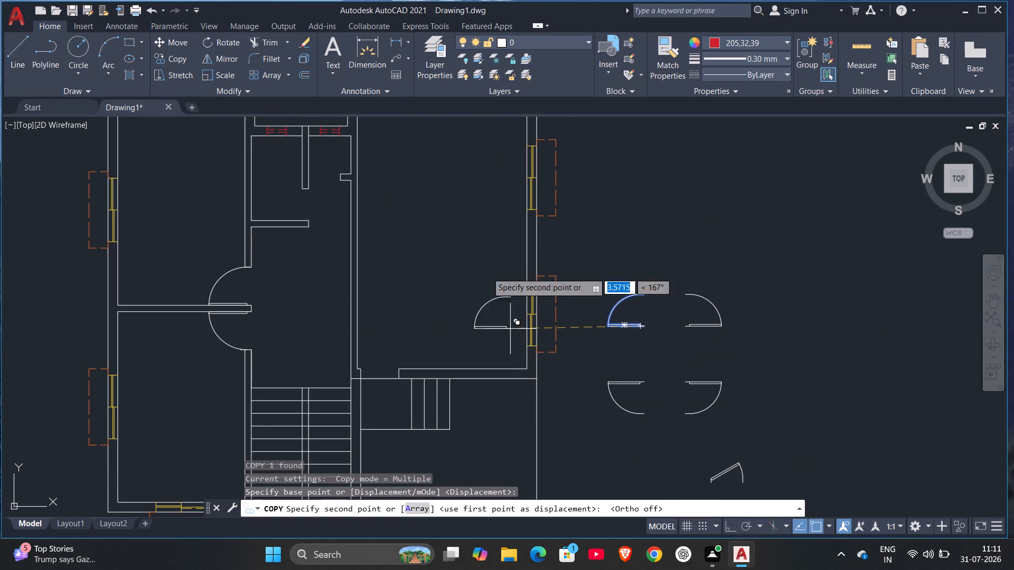
middle_drag(308, 219, 420, 323)
scroll(420, 320, up, 2)
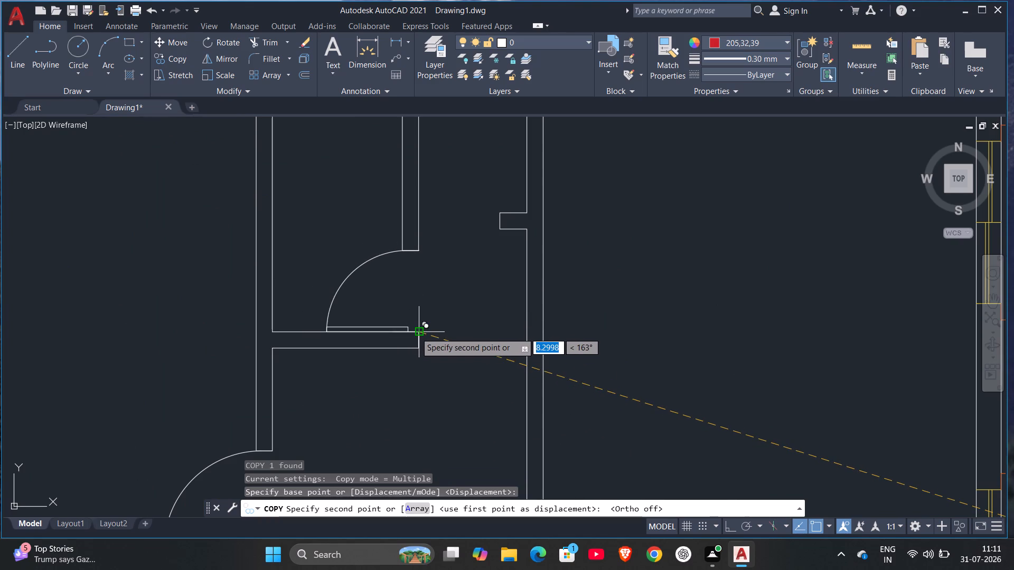
click(416, 332)
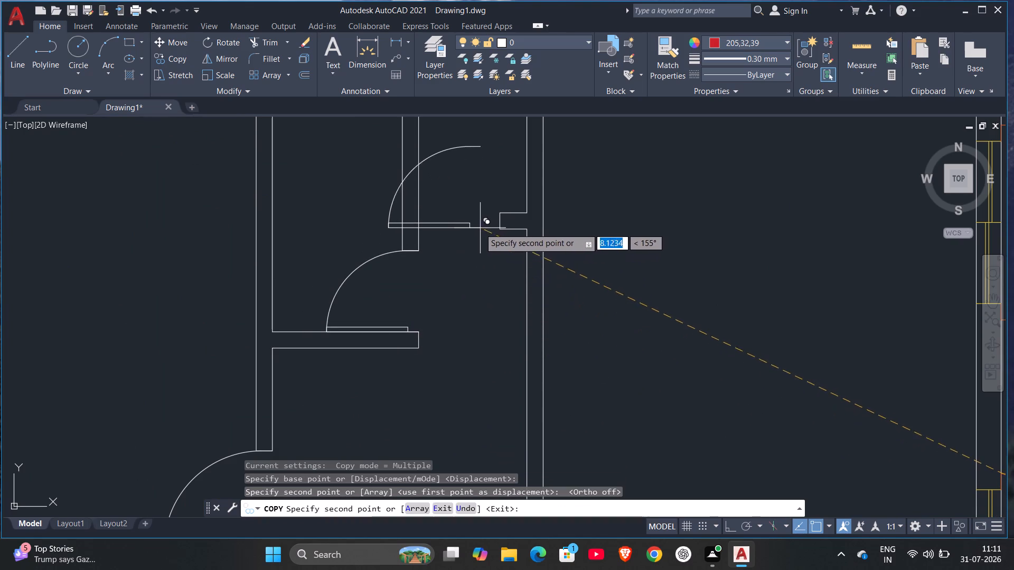
key(Escape)
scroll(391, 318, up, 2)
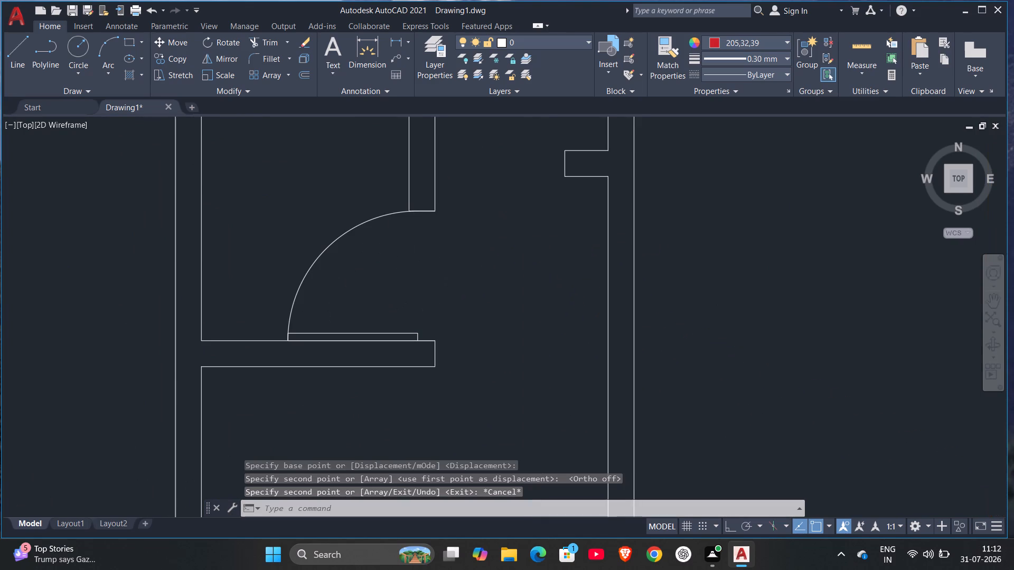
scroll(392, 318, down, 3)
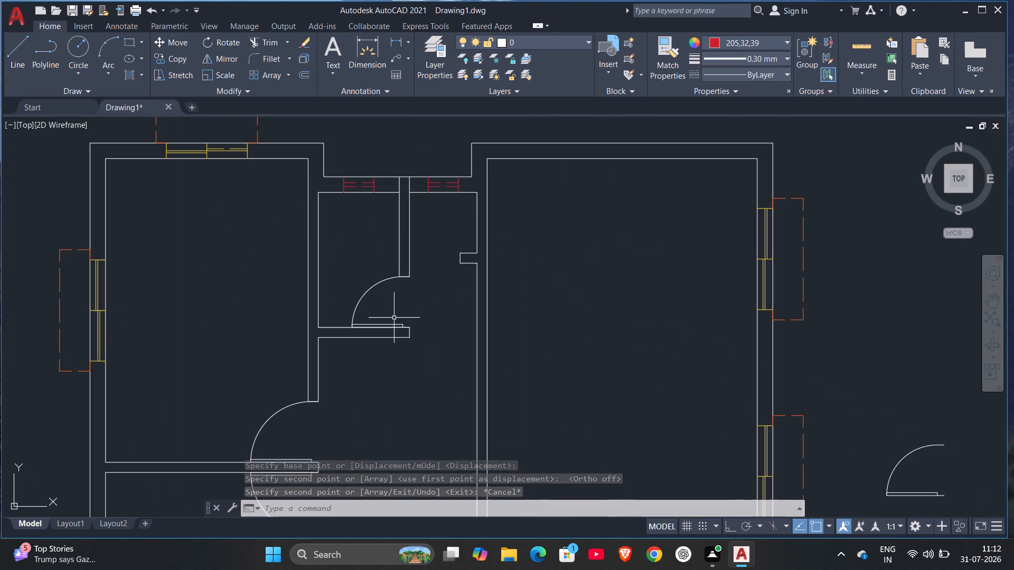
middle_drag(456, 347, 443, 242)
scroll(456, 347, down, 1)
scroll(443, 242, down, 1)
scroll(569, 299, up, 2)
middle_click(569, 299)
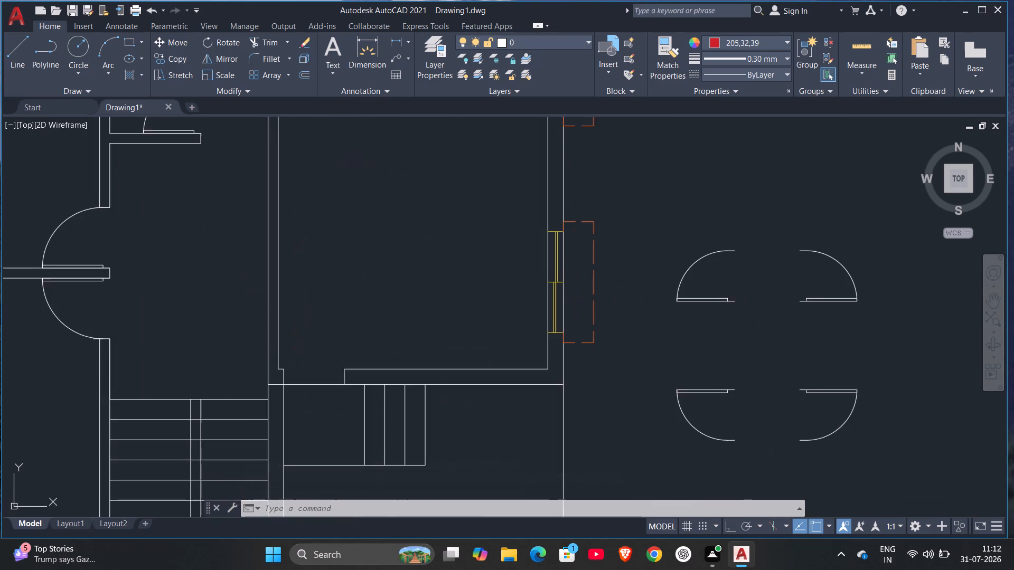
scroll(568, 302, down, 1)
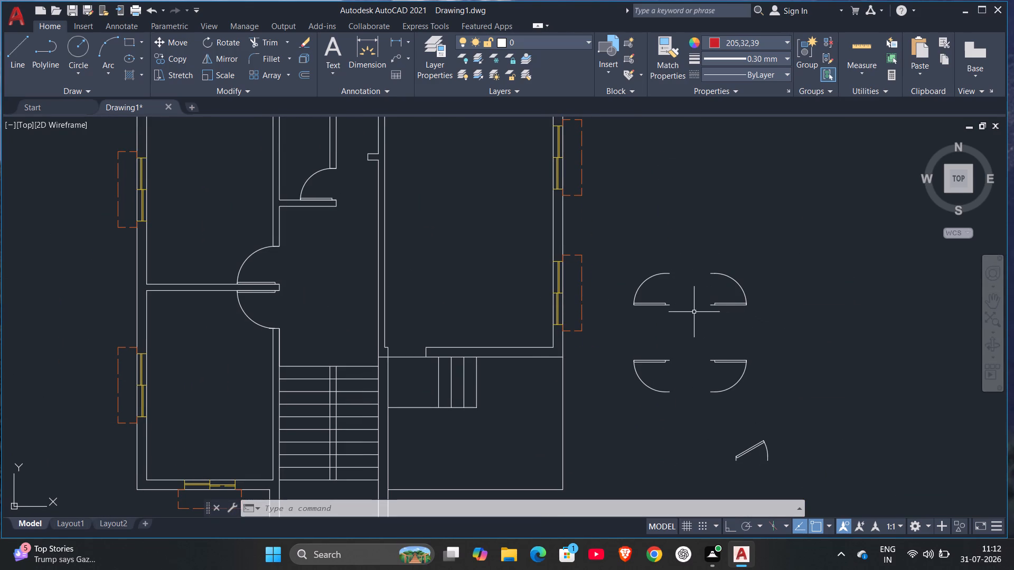
With Ortho on, rotate the northeast spare door east of the plan 270° about its southwest endpoint.
click(698, 269)
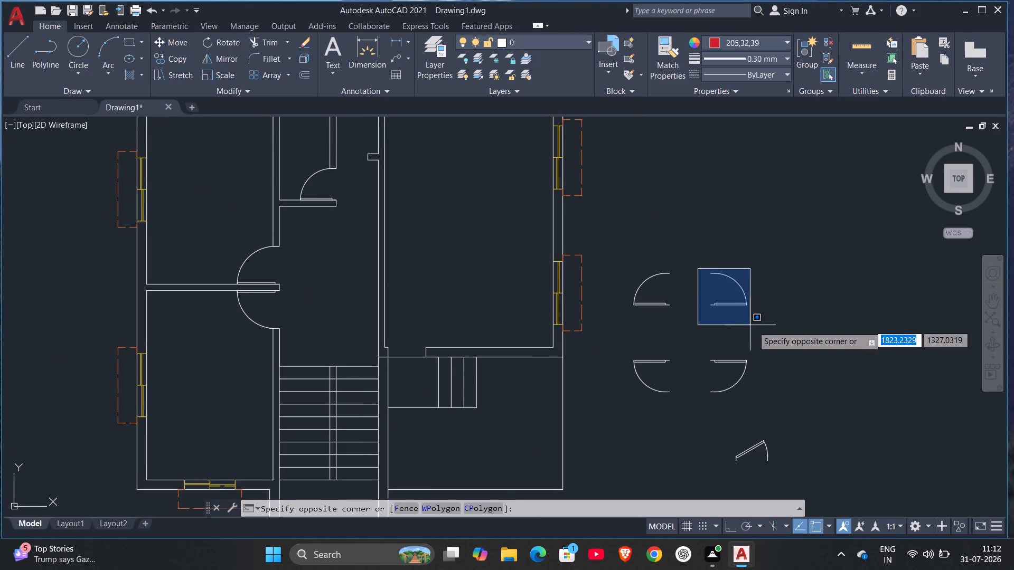
click(784, 332)
text(RO)
key(Return)
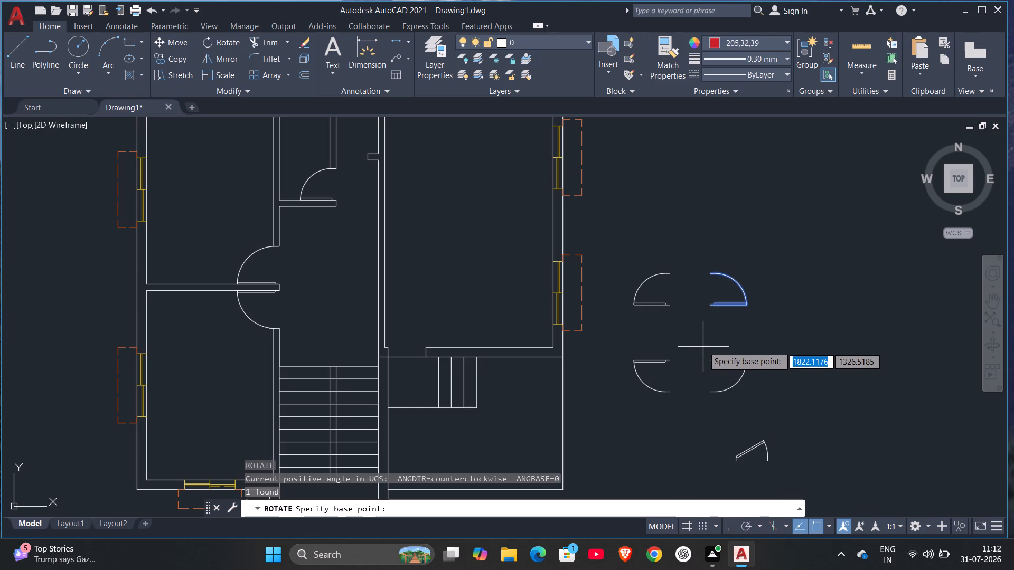
click(708, 302)
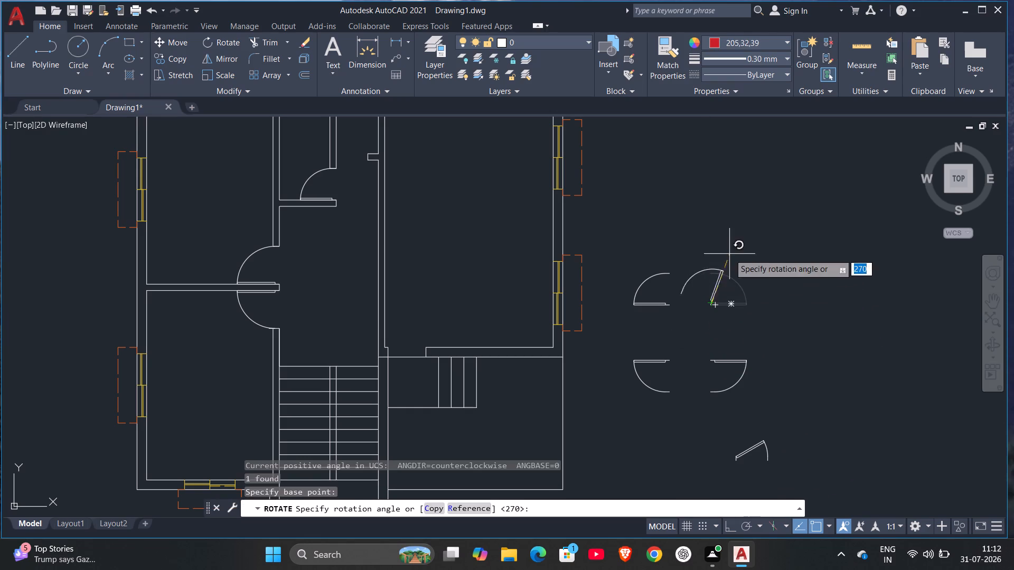
click(730, 529)
click(718, 517)
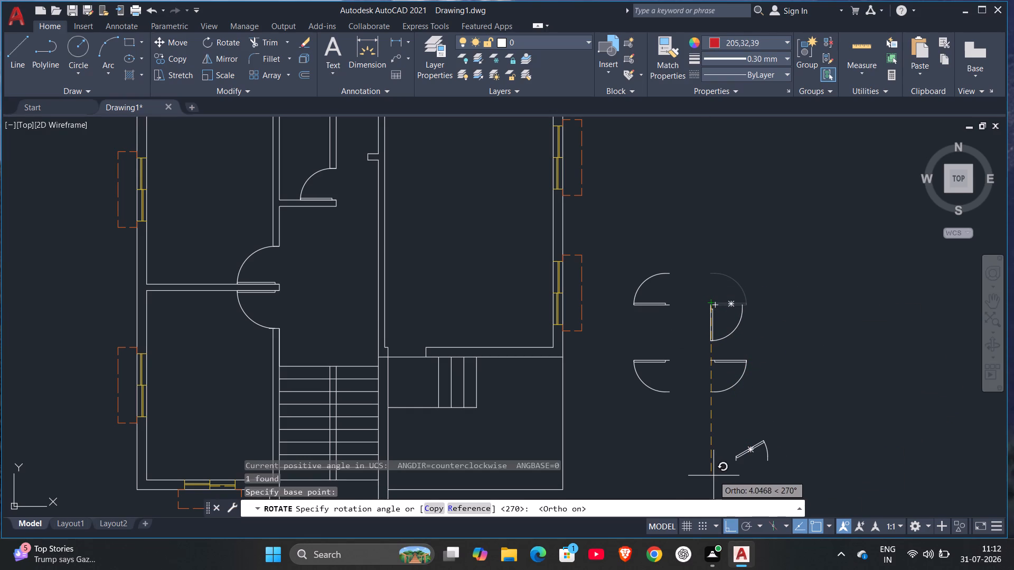
click(710, 462)
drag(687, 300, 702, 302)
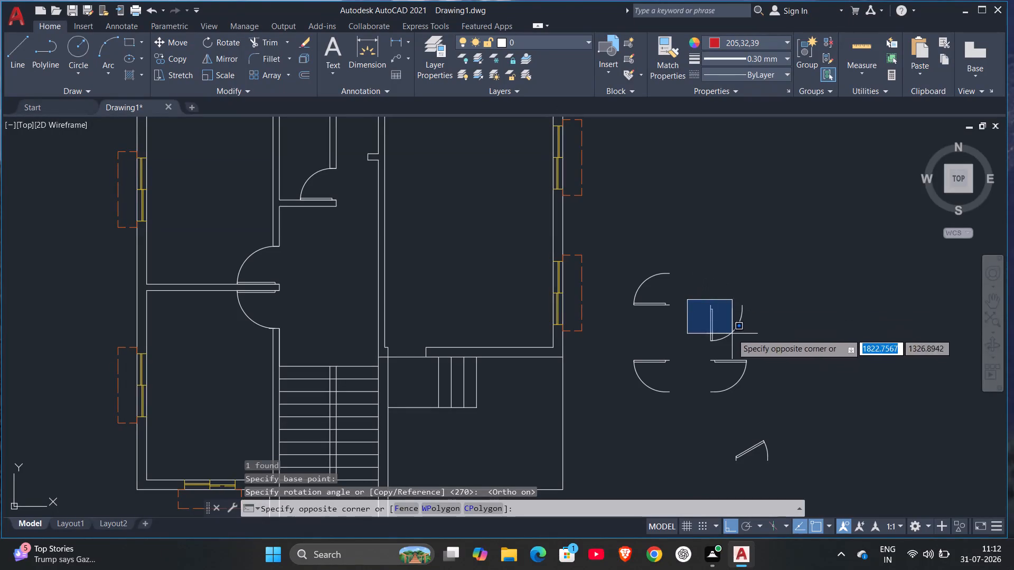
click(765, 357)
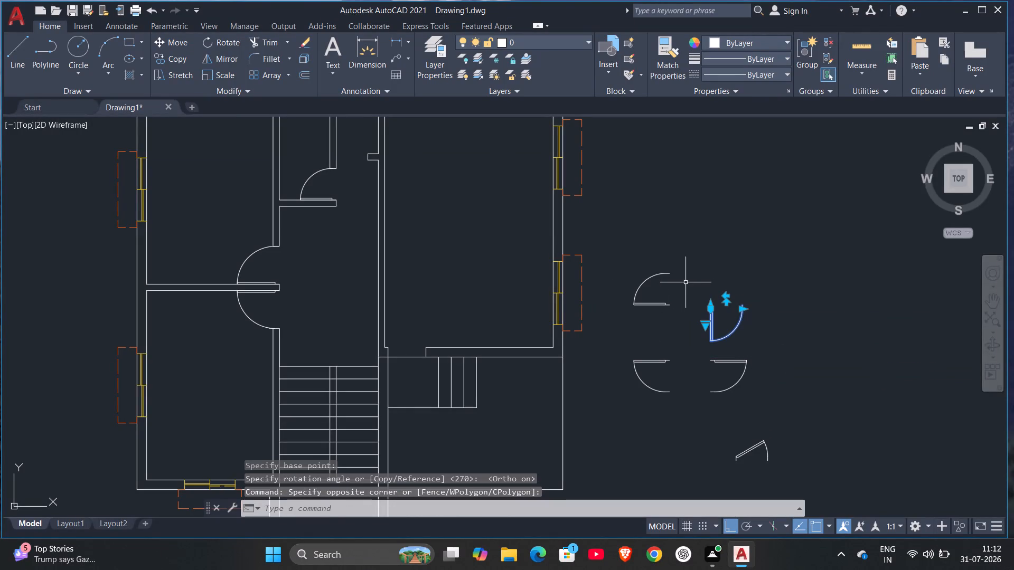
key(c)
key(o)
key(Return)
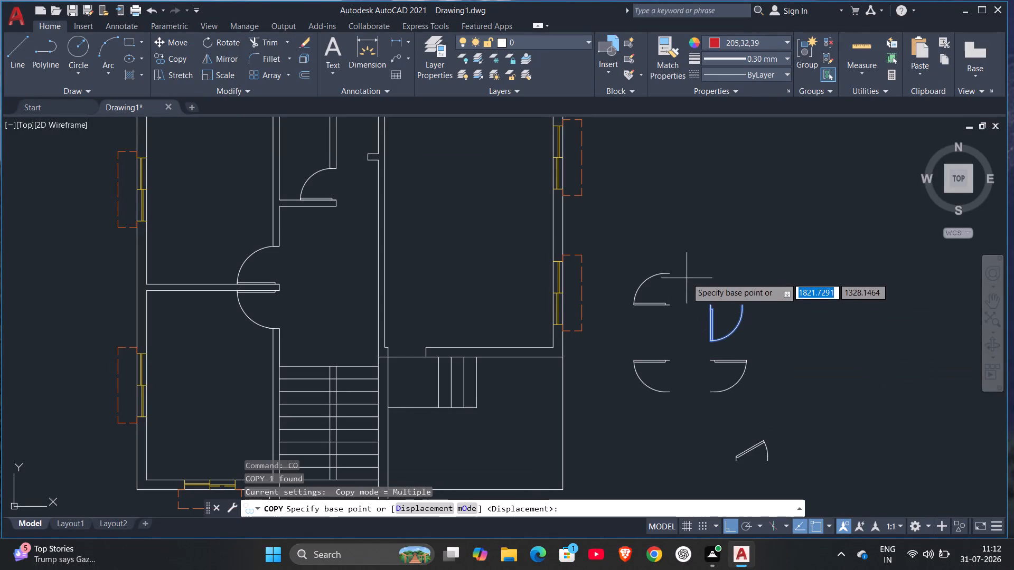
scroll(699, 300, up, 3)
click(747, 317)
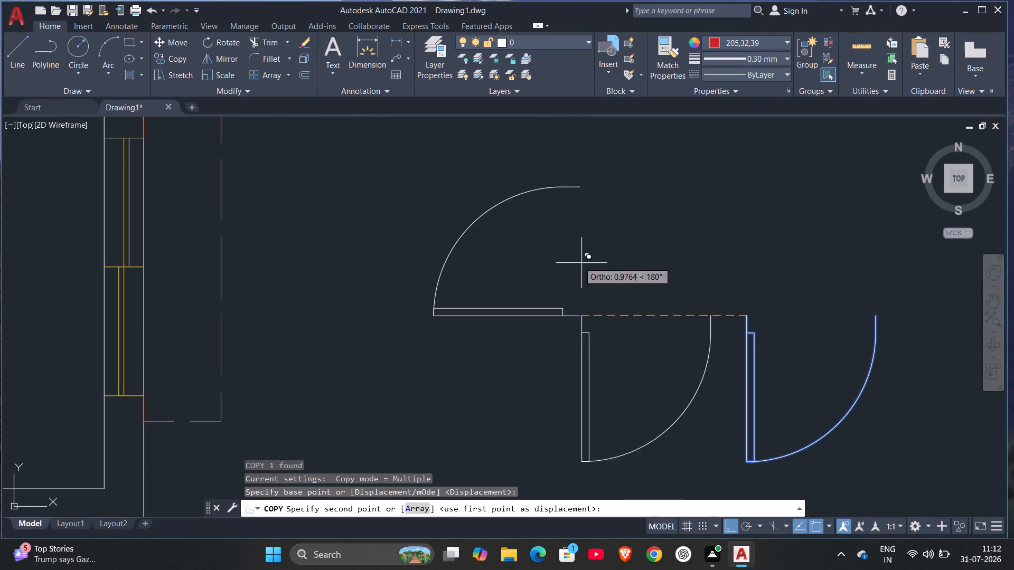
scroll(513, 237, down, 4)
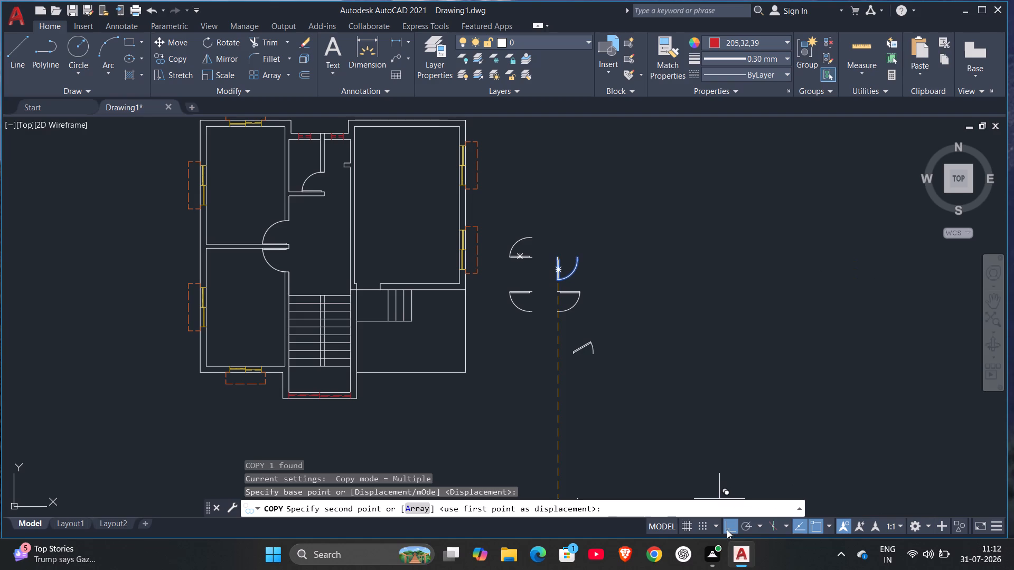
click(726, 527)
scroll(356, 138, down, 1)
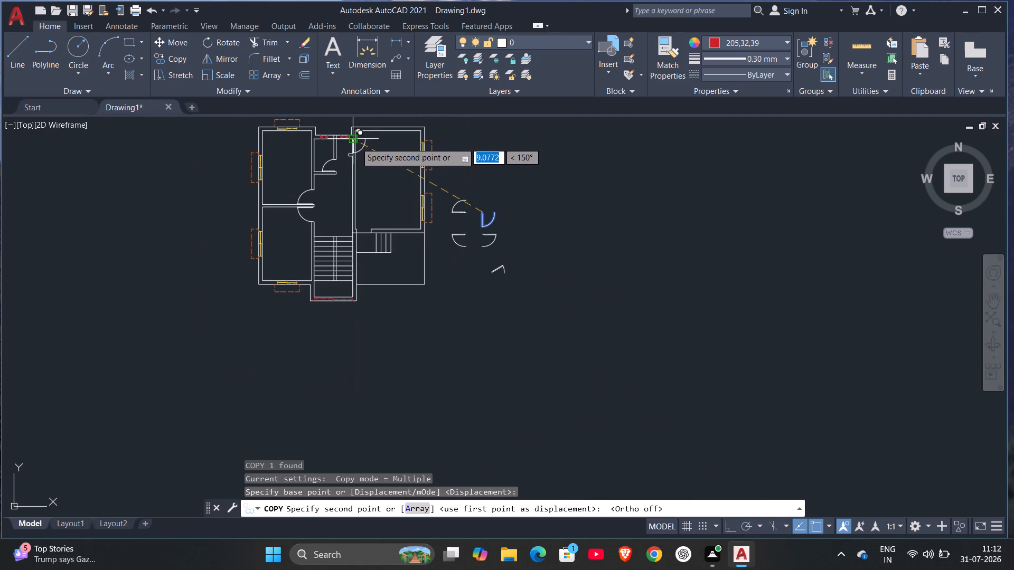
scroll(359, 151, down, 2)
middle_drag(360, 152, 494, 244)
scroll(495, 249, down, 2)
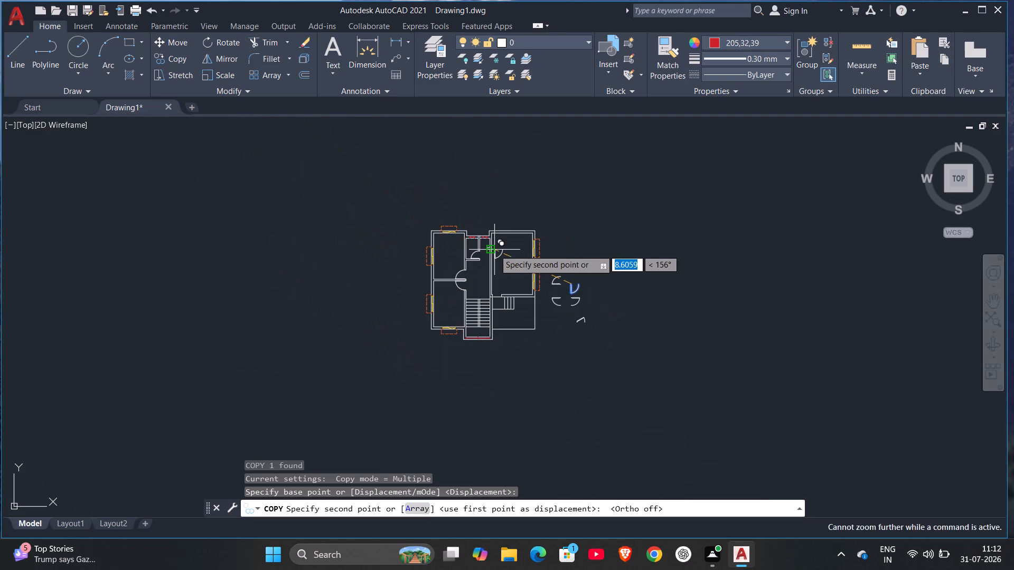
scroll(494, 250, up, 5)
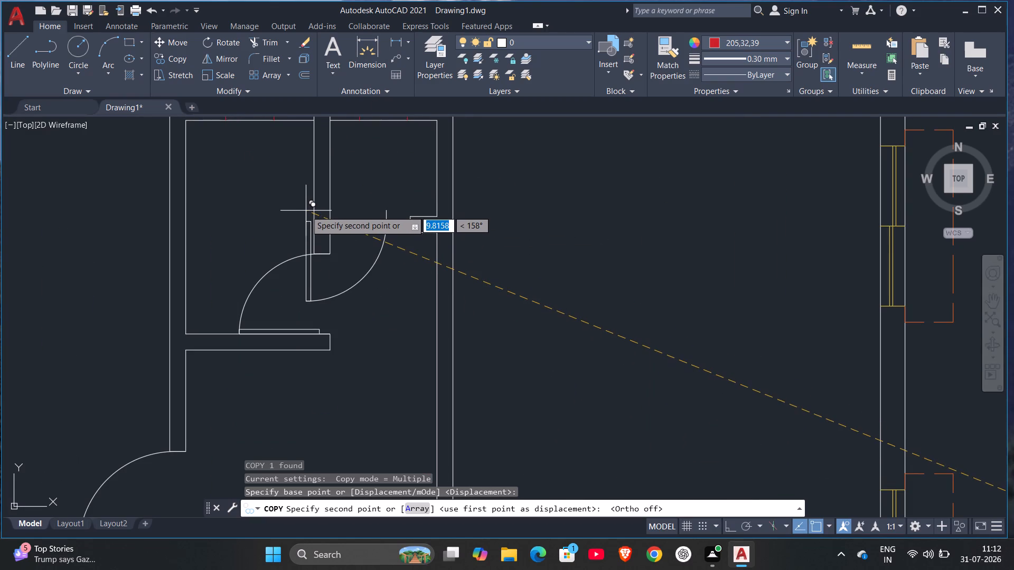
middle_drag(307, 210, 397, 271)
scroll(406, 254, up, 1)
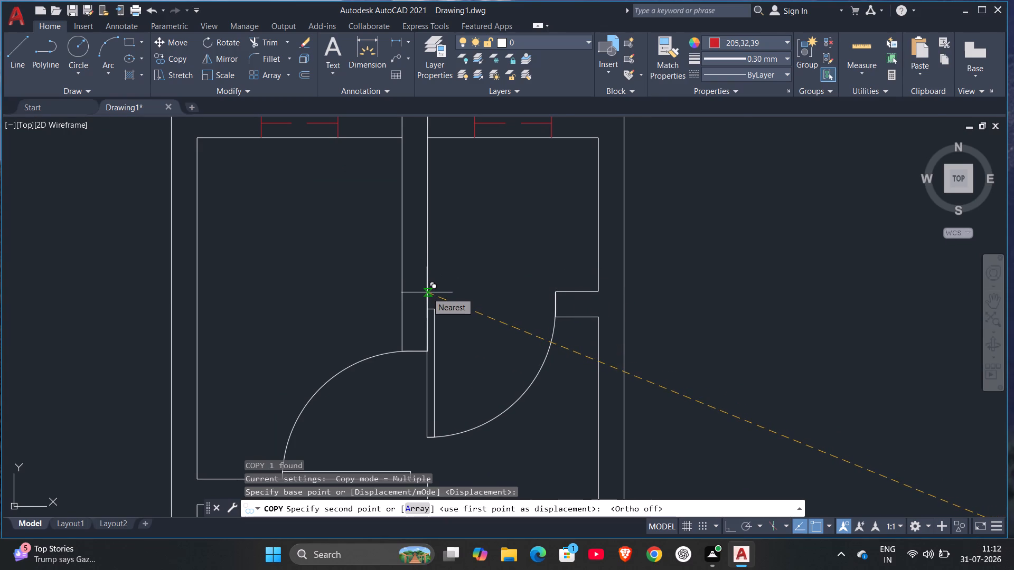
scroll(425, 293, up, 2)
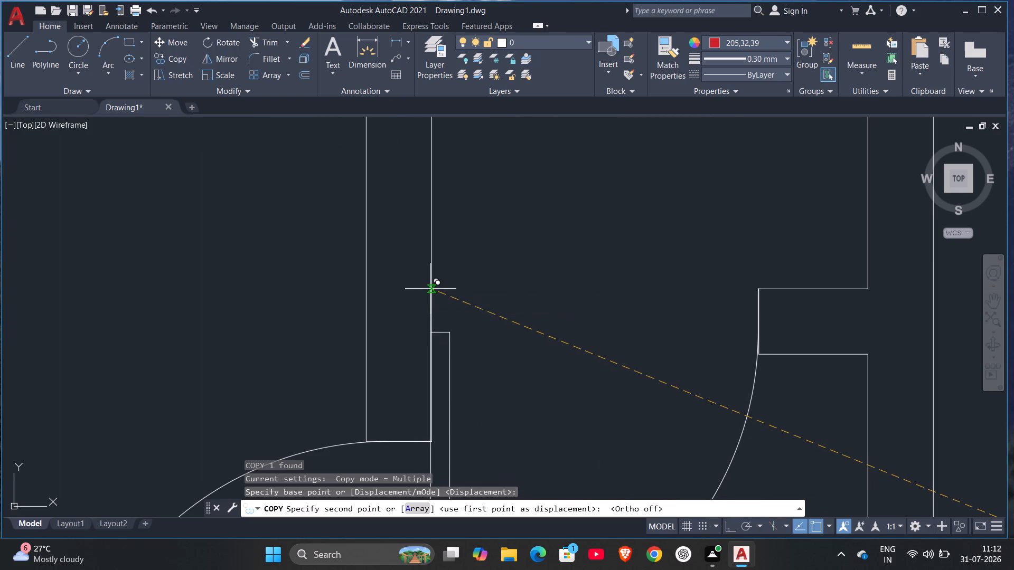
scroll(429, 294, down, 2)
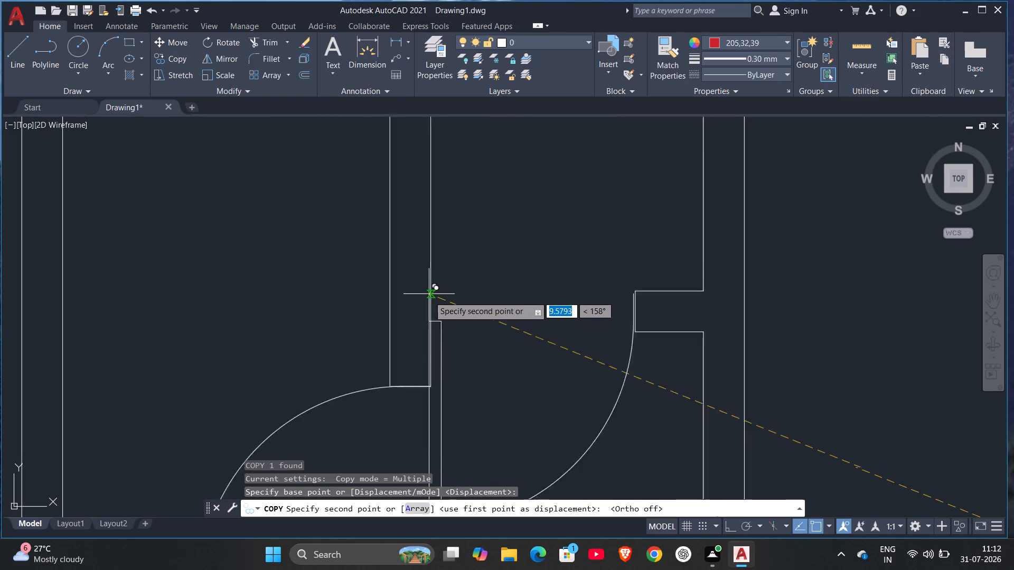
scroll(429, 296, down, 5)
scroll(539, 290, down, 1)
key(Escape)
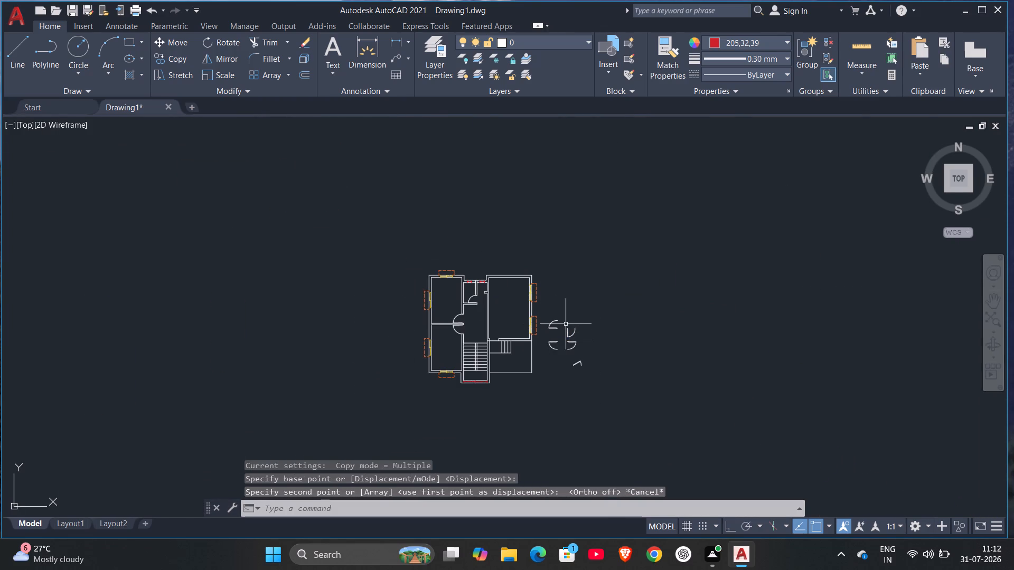
Begin copying the rotated spare door, with the midpoint of the short straight segment at its arc's north end as base point.
scroll(561, 299, up, 5)
scroll(567, 395, down, 3)
middle_drag(566, 398, 541, 202)
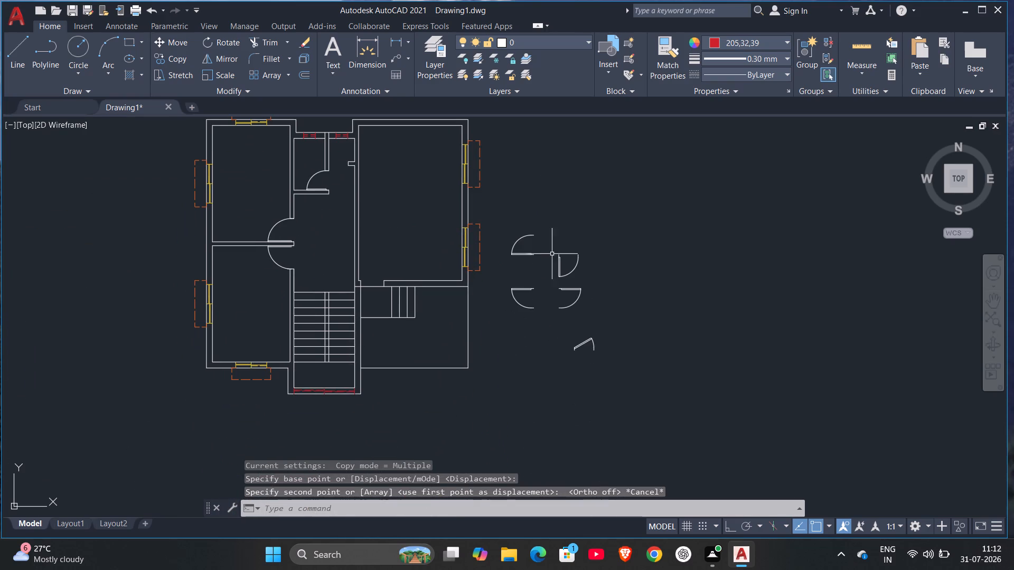
drag(548, 235, 554, 245)
click(589, 286)
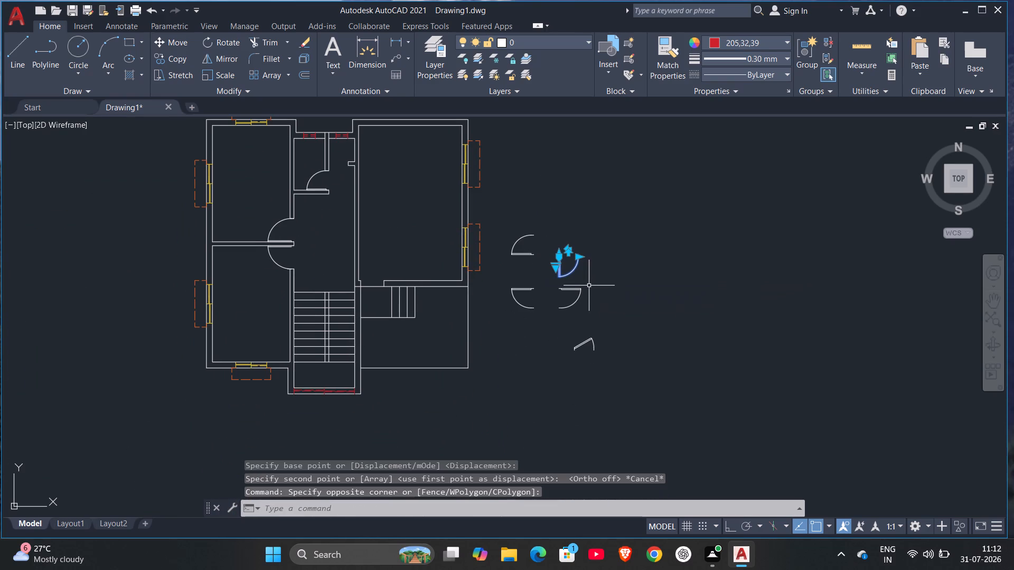
key(c)
key(o)
key(Return)
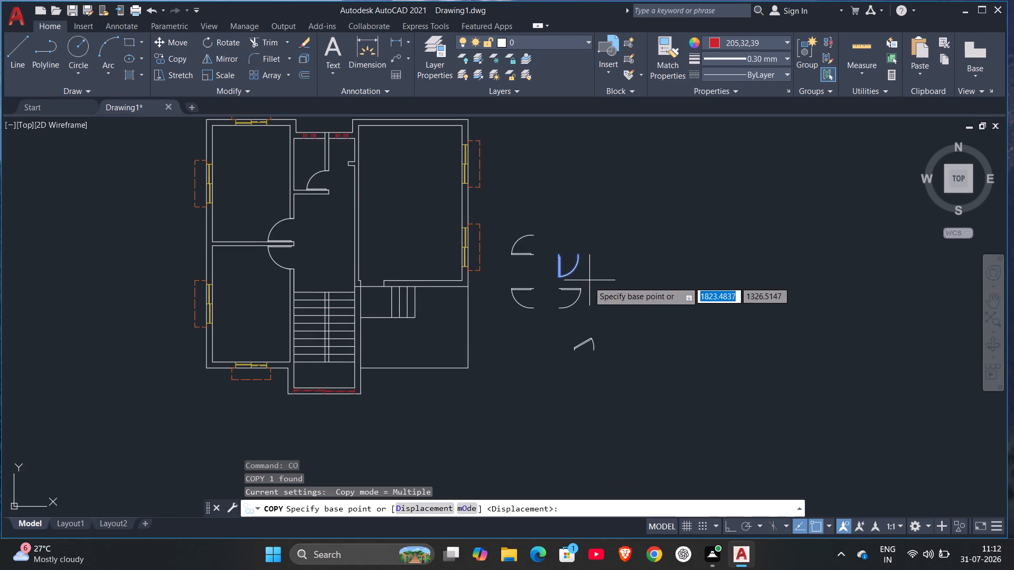
scroll(578, 279, up, 3)
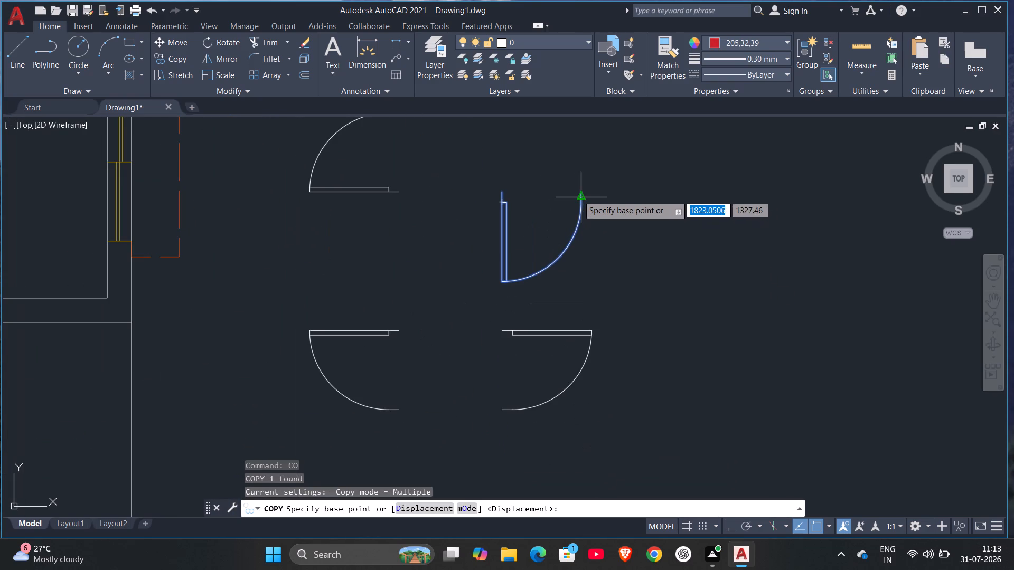
click(579, 195)
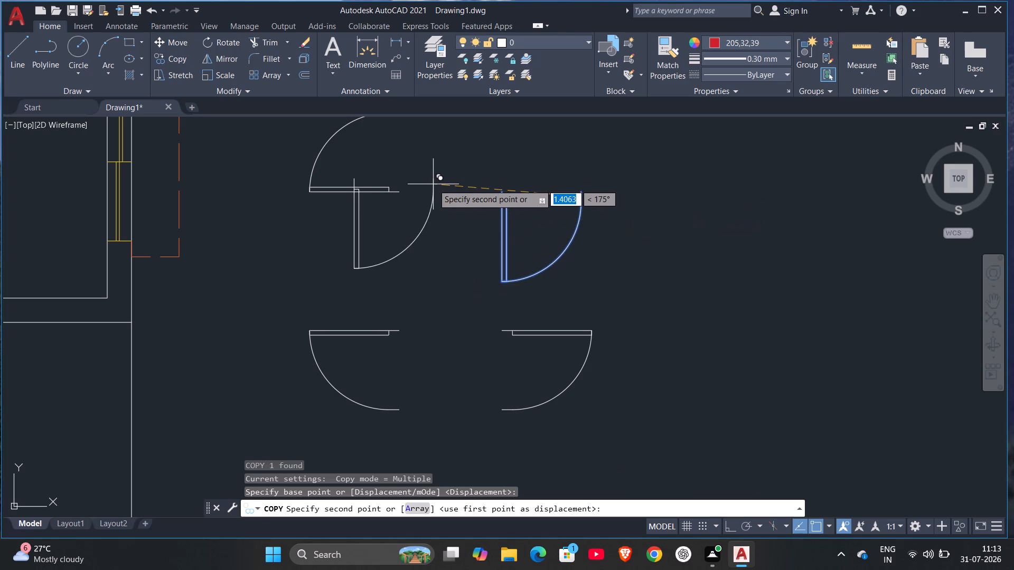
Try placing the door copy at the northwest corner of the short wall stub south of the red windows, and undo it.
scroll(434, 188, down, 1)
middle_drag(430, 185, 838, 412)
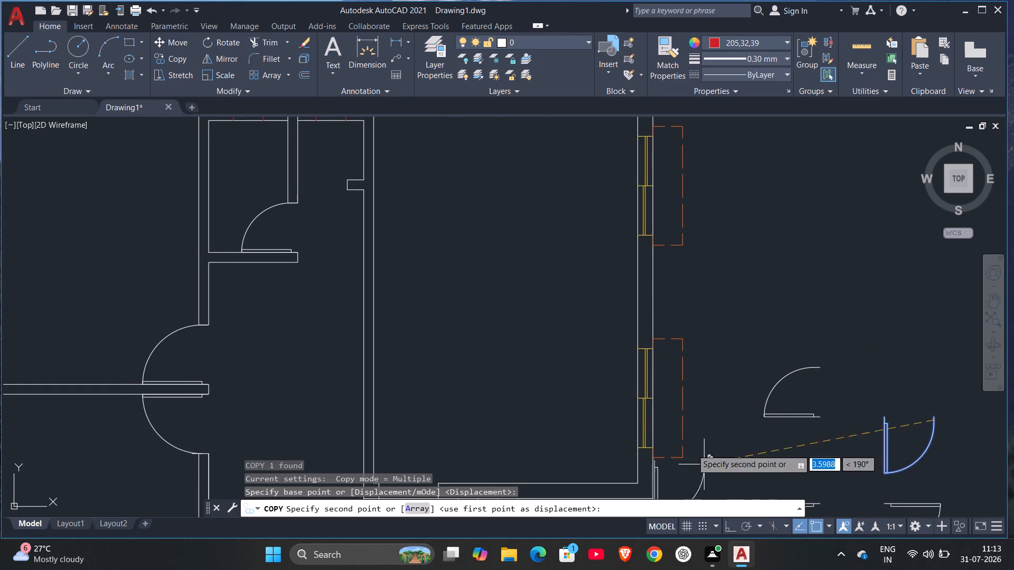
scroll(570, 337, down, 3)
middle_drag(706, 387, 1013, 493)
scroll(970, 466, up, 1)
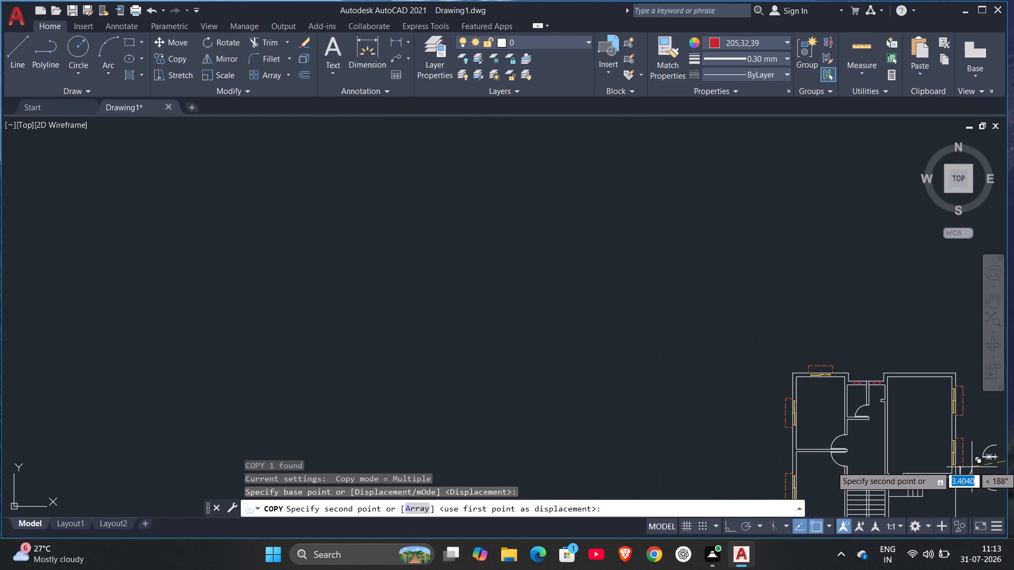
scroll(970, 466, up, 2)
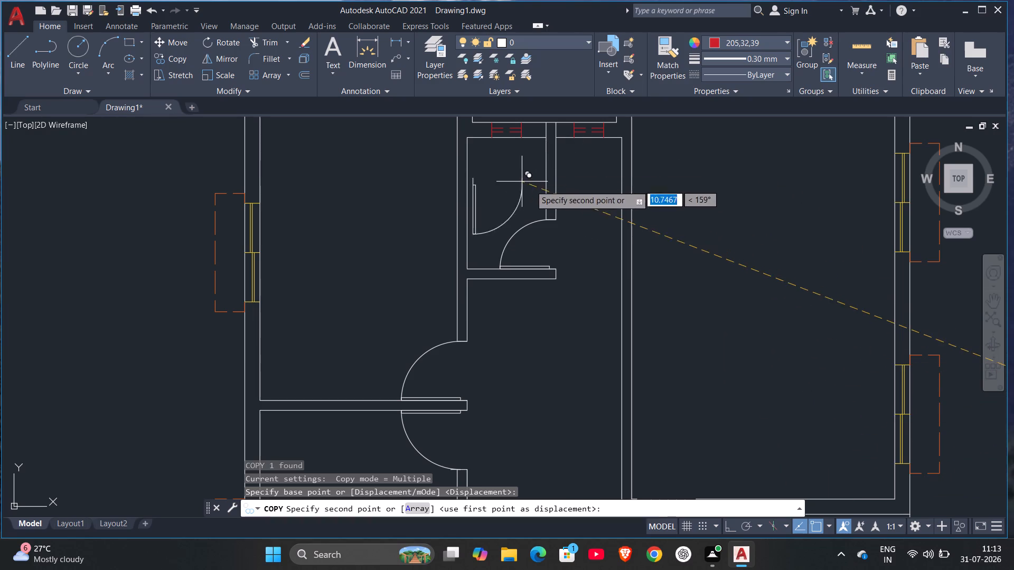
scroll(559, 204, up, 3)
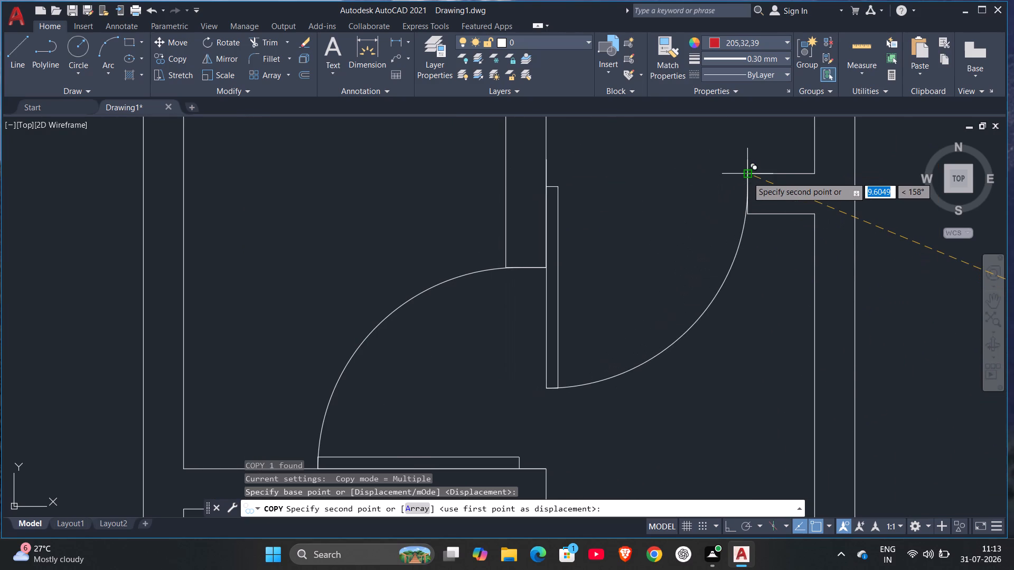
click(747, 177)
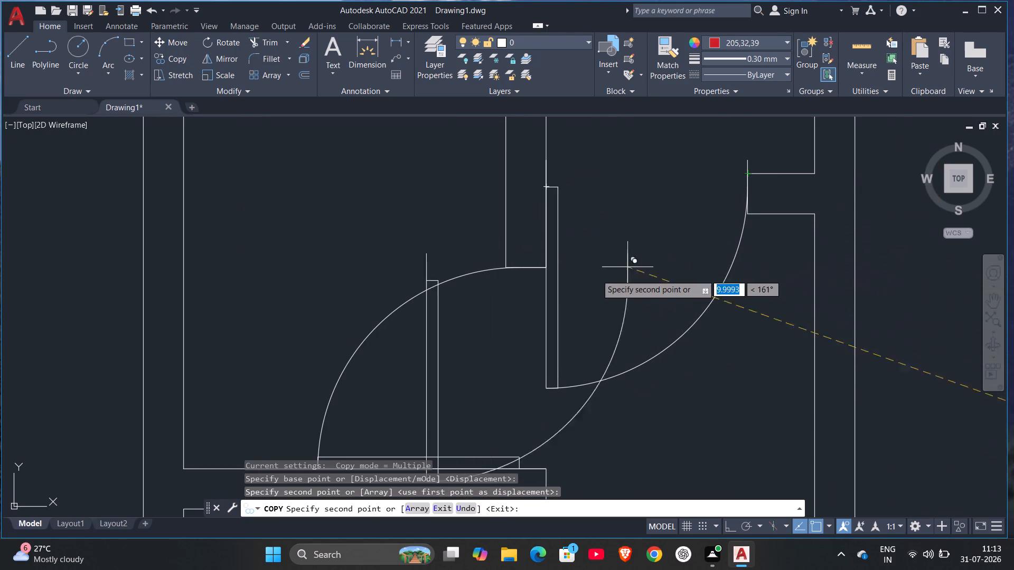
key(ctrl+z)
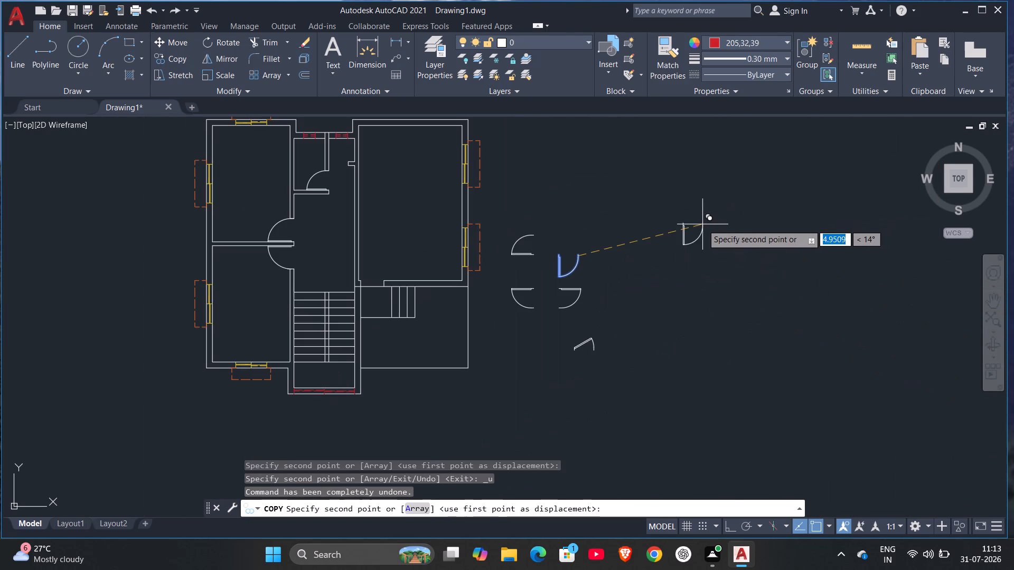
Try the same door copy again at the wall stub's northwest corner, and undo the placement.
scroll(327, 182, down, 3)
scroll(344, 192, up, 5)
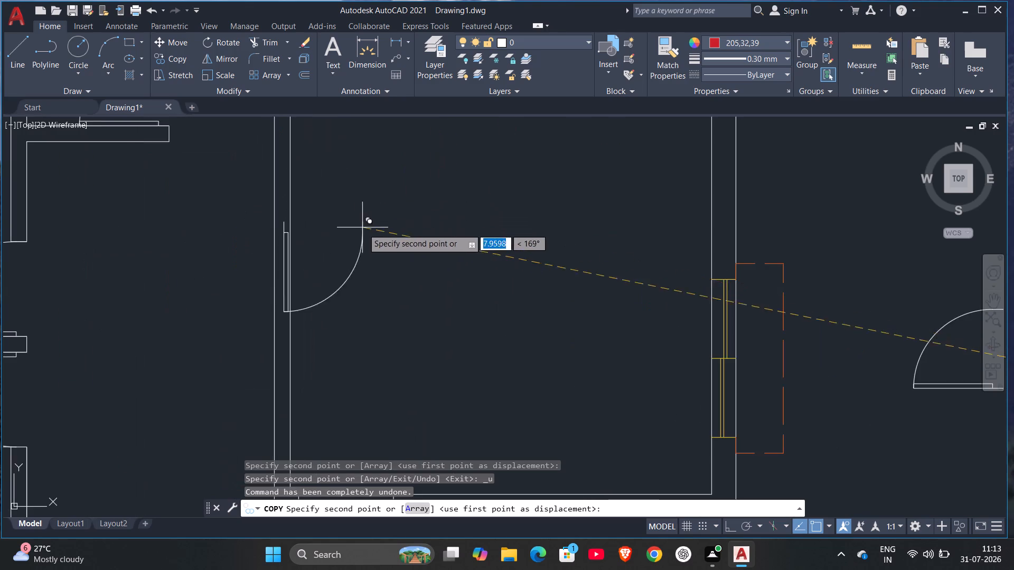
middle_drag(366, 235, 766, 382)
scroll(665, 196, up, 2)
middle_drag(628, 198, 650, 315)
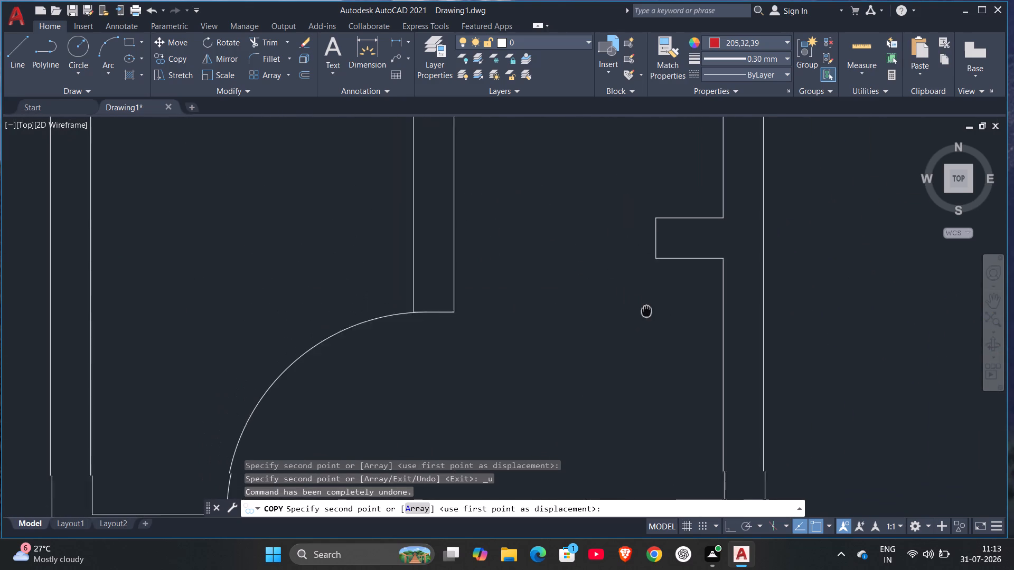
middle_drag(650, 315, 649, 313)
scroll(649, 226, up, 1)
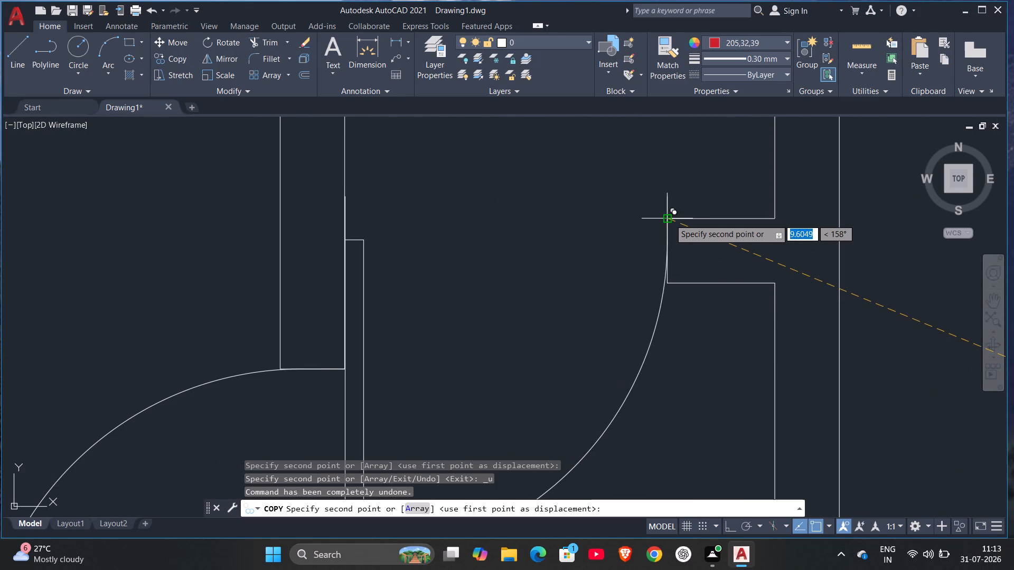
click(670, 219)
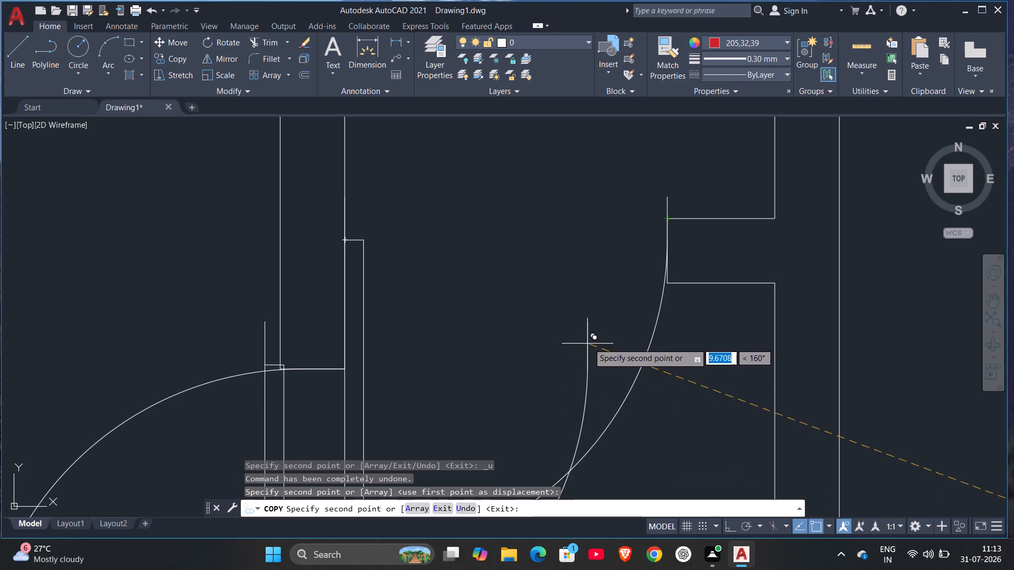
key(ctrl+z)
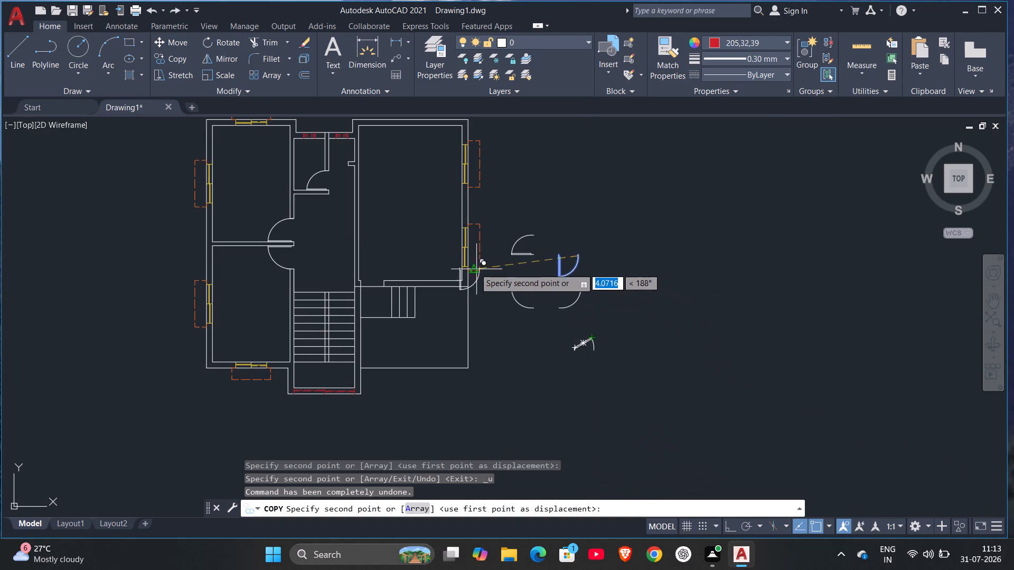
Place the rotated door's copy at the midpoint of the wall stub's west face, across the opening south of the red windows.
scroll(466, 263, up, 4)
middle_drag(463, 260, 970, 437)
middle_drag(999, 430, 1013, 420)
scroll(614, 261, down, 3)
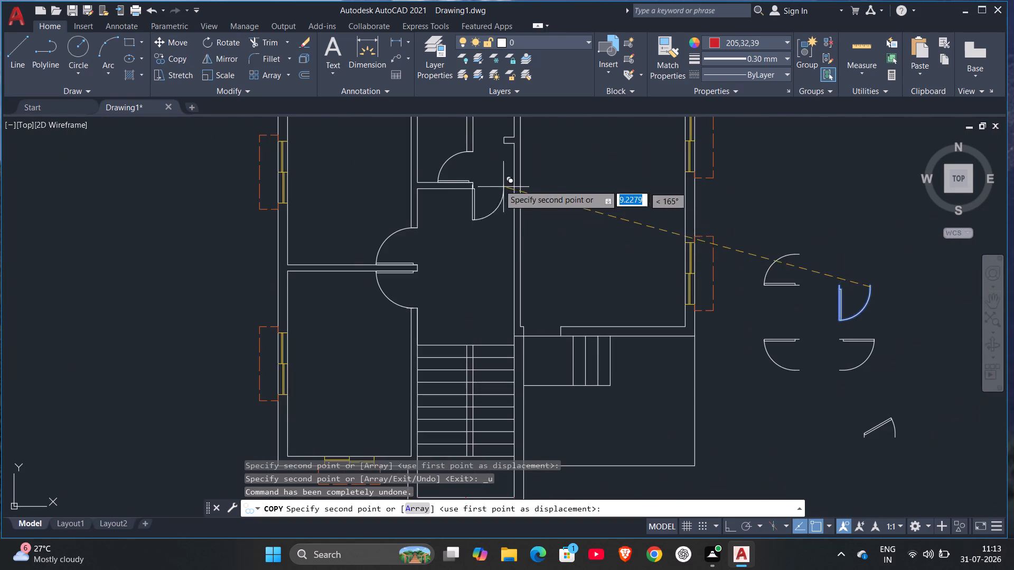
scroll(475, 165, up, 2)
middle_drag(475, 165, 480, 365)
scroll(540, 300, up, 3)
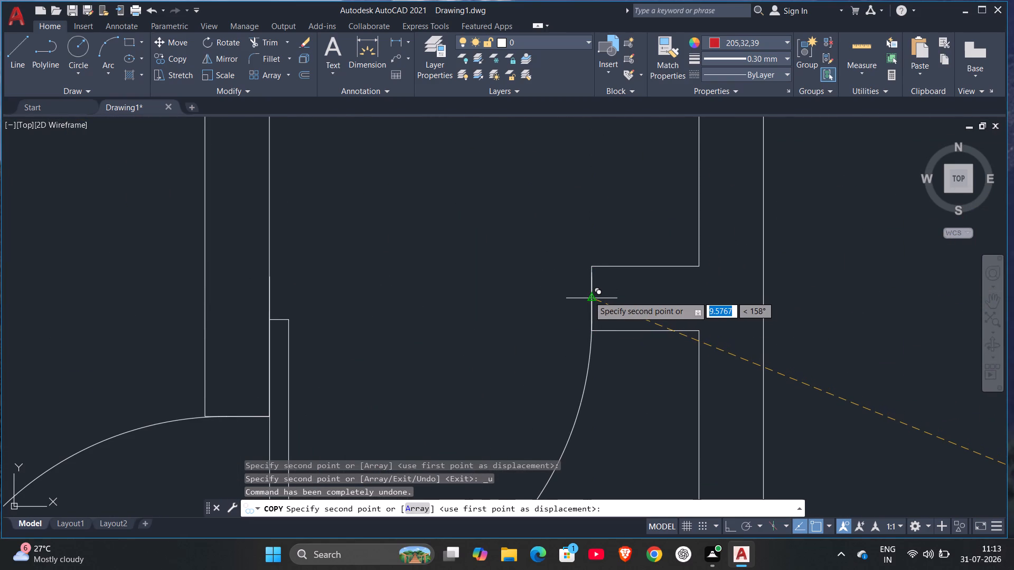
click(589, 296)
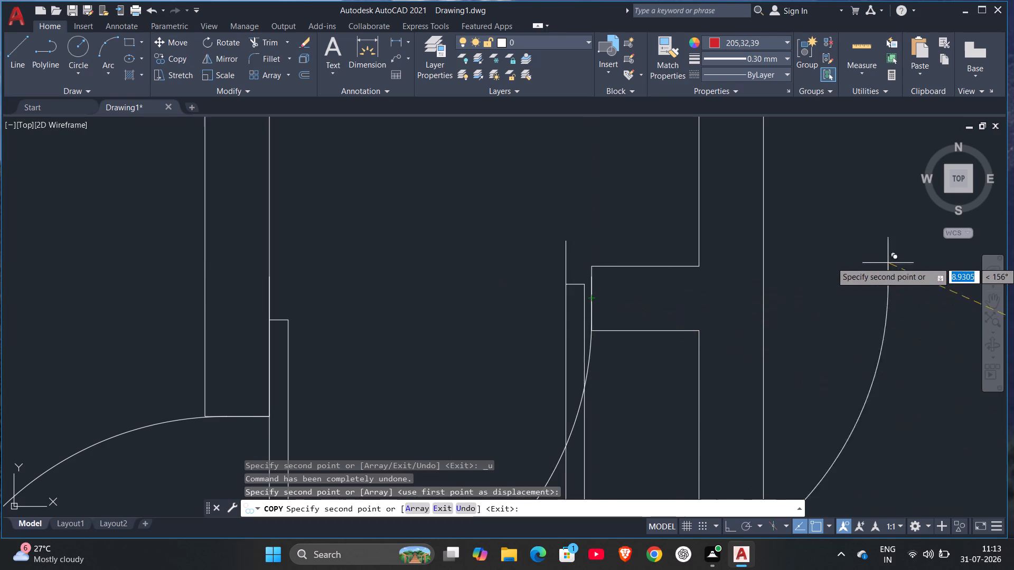
Flip the new door in the opening south of the red windows so its leaf swings north.
scroll(903, 264, down, 5)
key(Escape)
scroll(705, 325, down, 2)
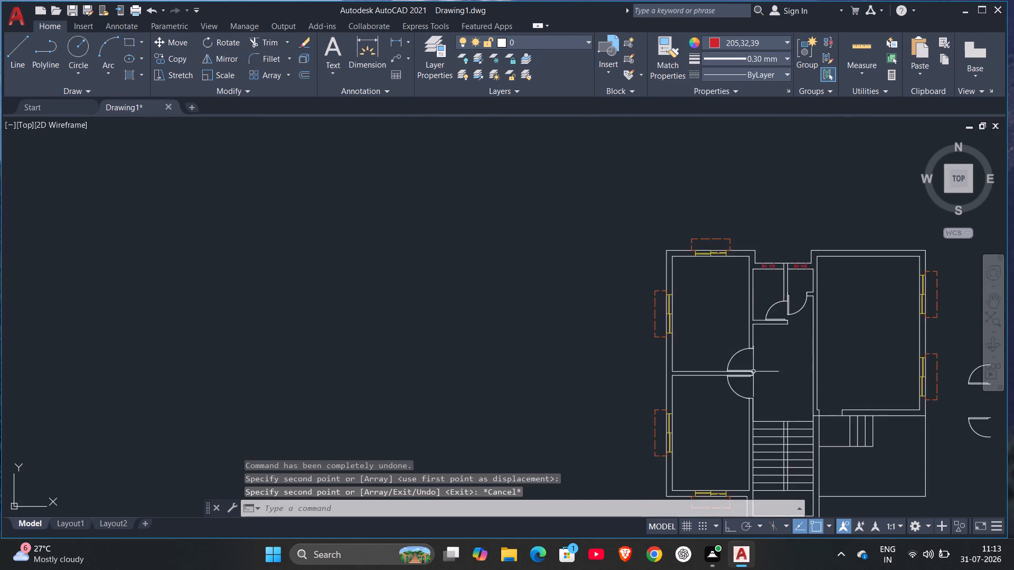
middle_drag(755, 373, 673, 331)
scroll(672, 330, up, 3)
middle_drag(713, 329, 638, 398)
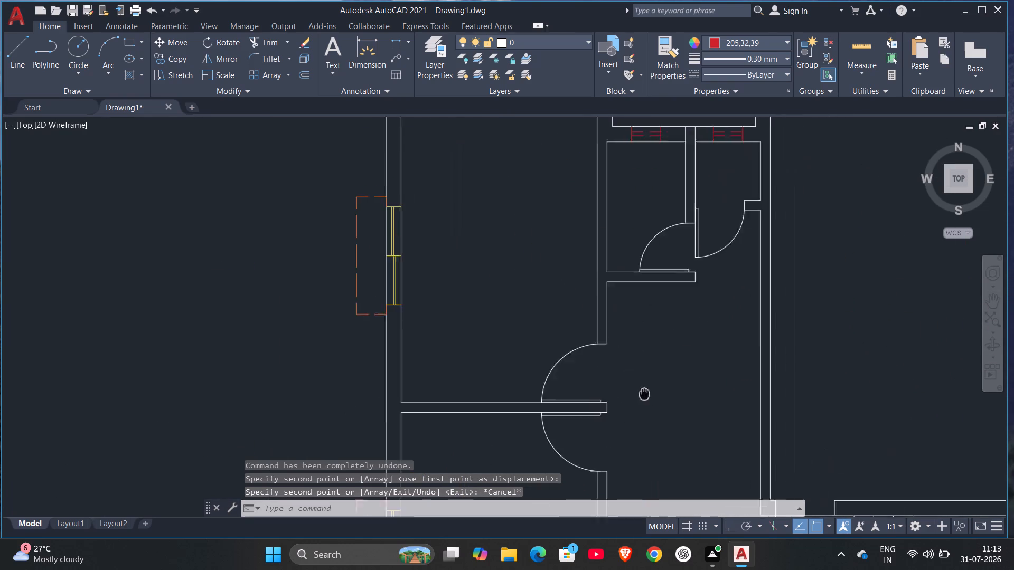
middle_drag(638, 398, 614, 420)
click(662, 273)
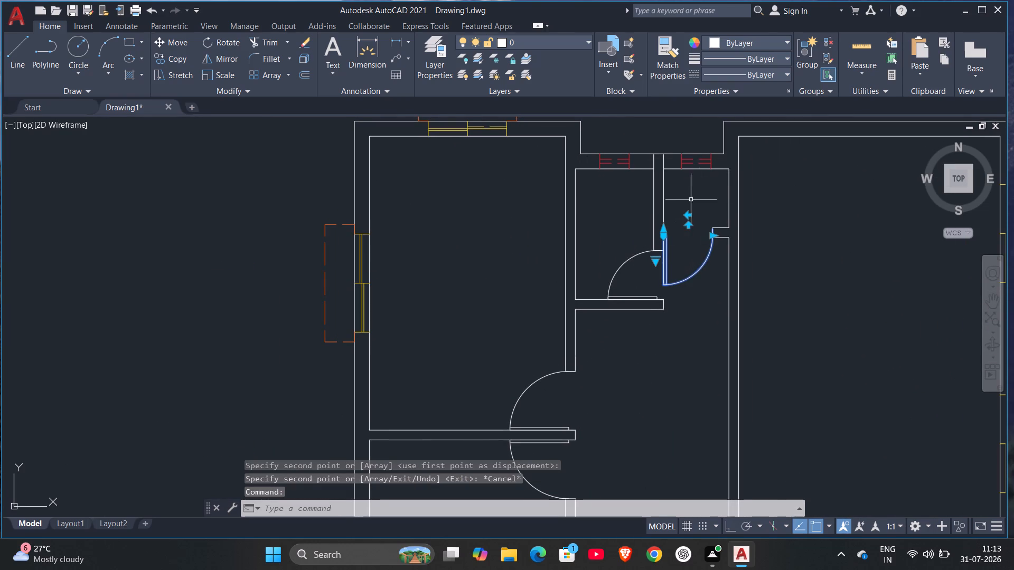
click(686, 225)
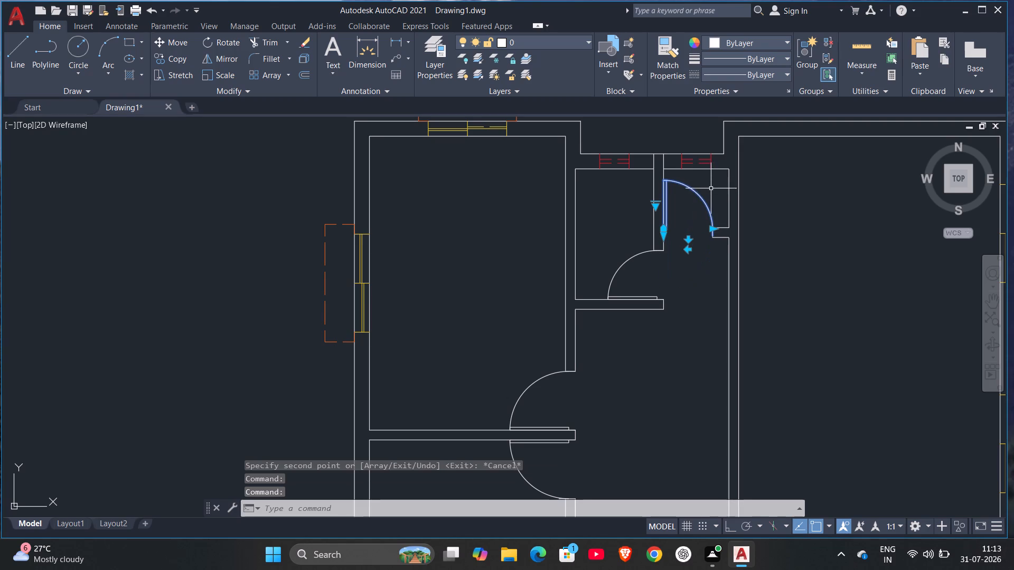
key(Escape)
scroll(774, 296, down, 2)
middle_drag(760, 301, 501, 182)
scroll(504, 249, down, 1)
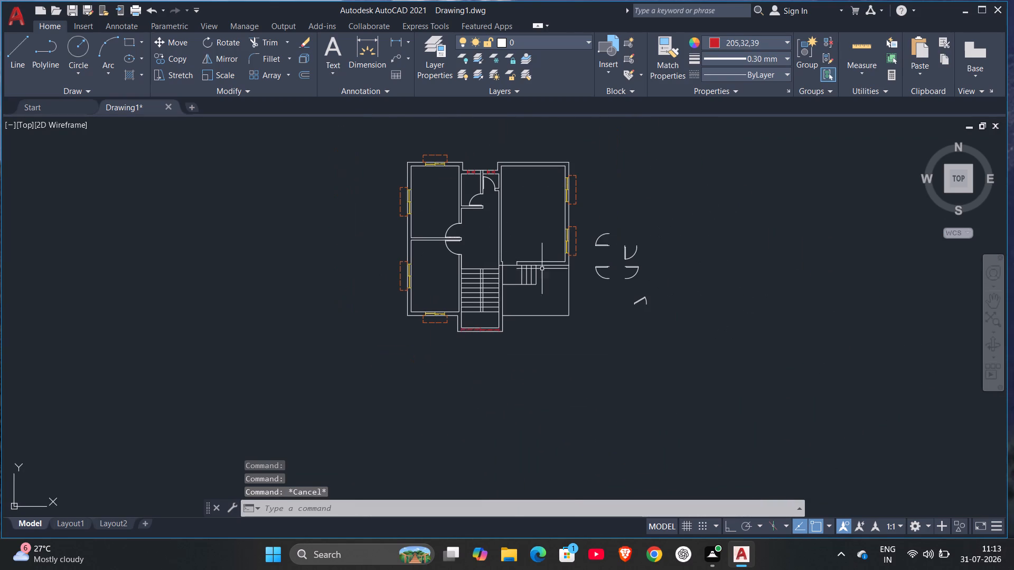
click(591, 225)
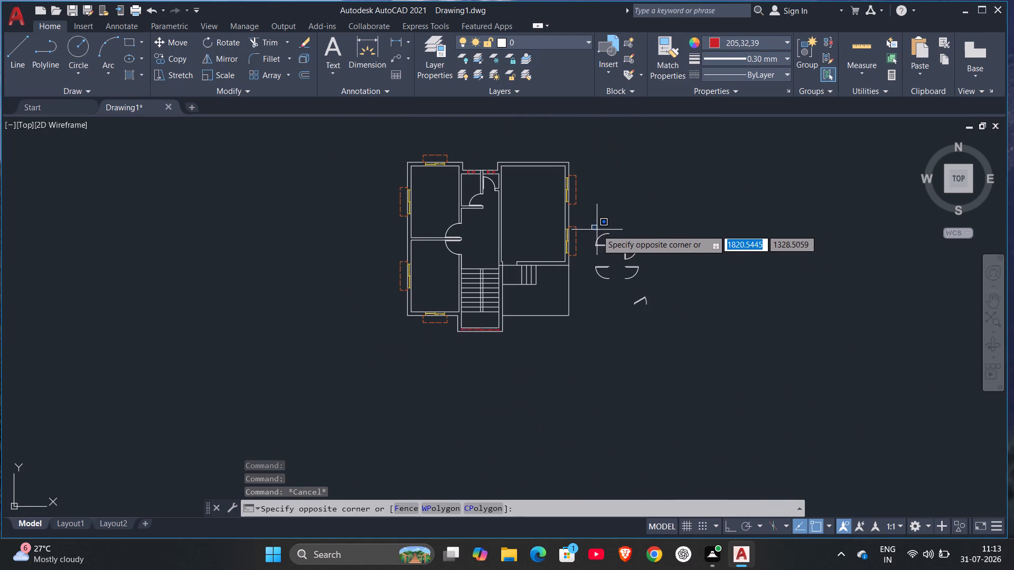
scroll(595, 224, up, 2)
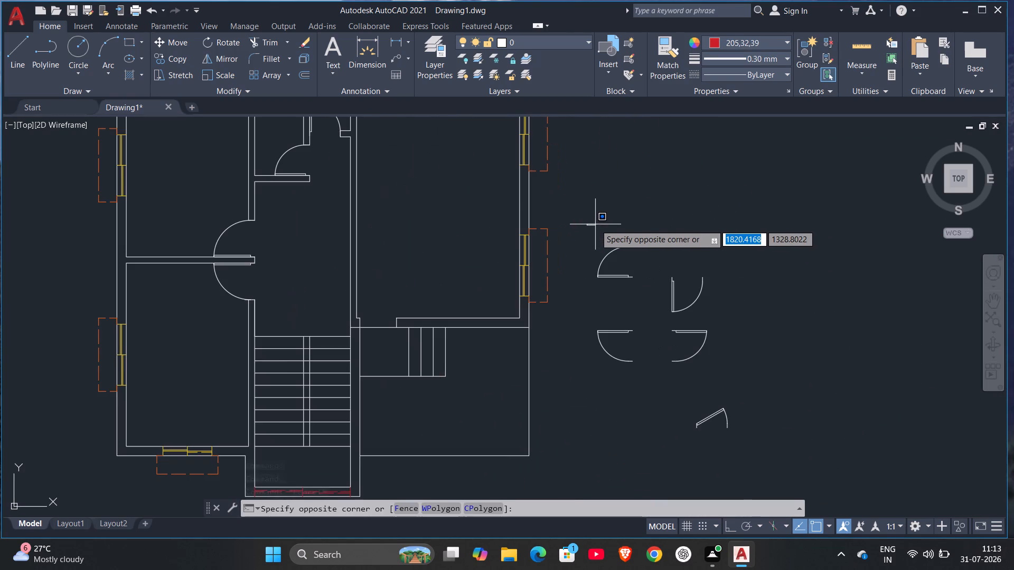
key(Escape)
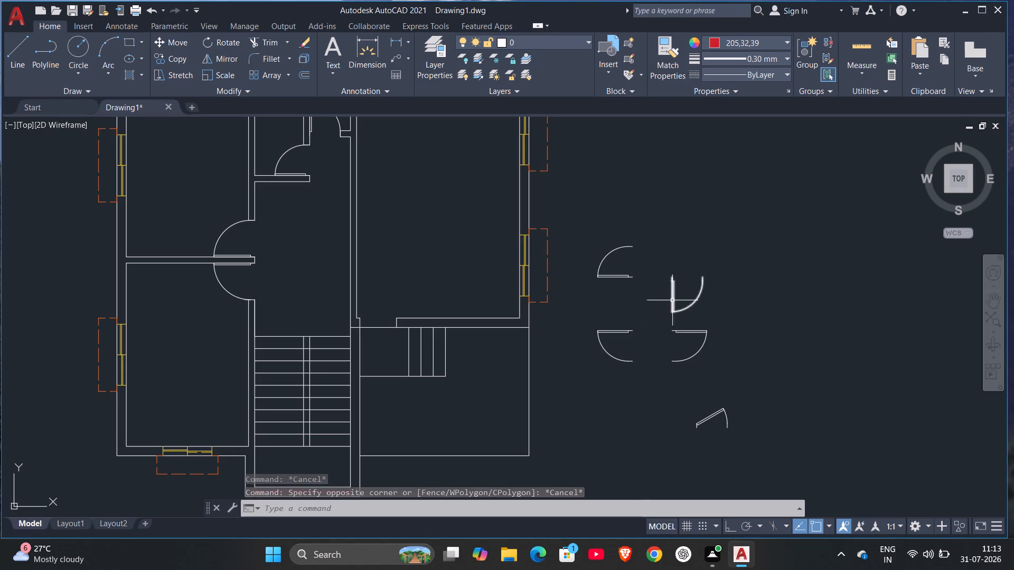
Copy the rotated spare door from the north end of its leaf side to the wall corner west of the entrance-step opening.
scroll(665, 267, up, 1)
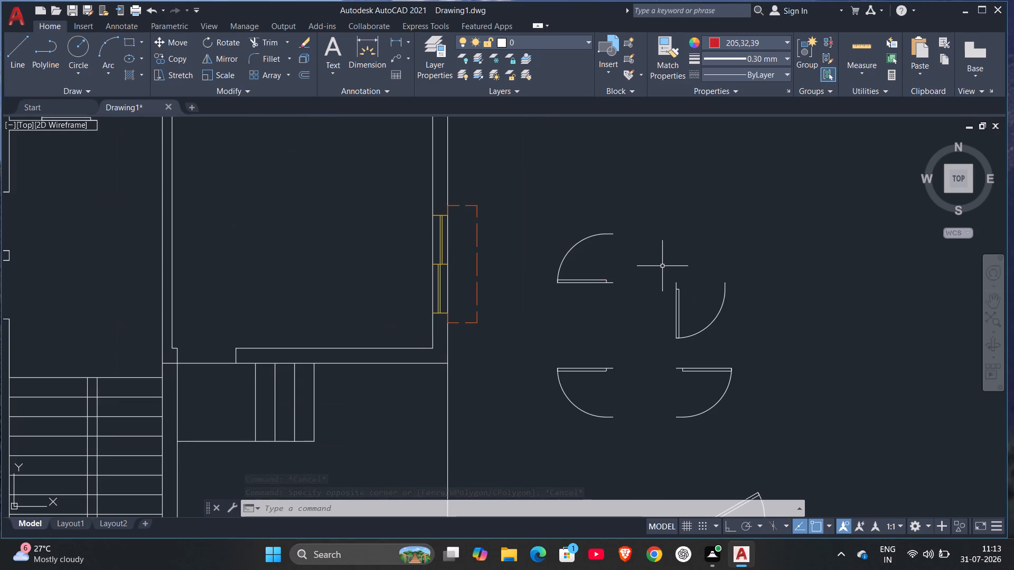
drag(662, 266, 667, 278)
click(731, 345)
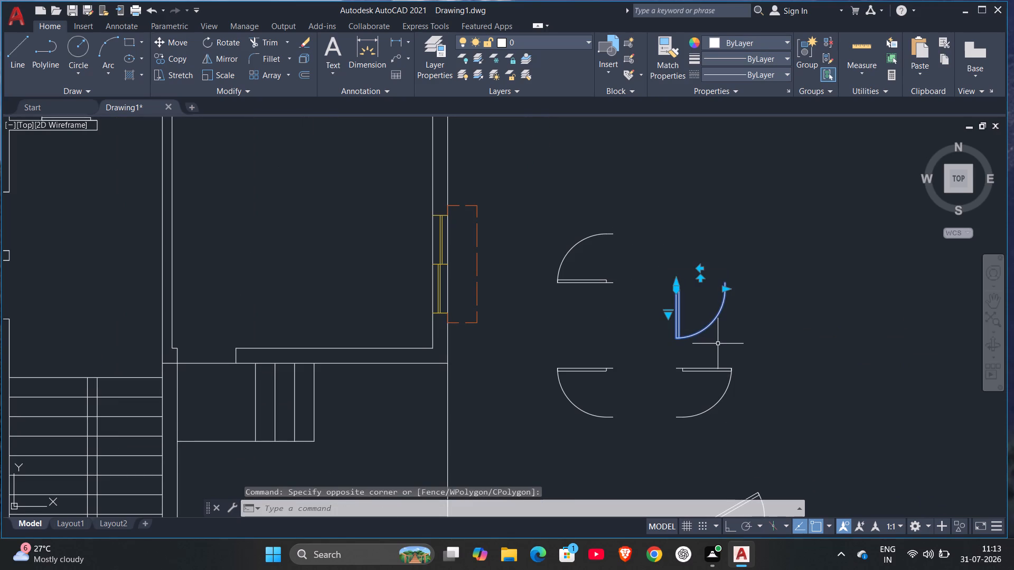
key(c)
key(o)
key(Return)
scroll(675, 282, up, 2)
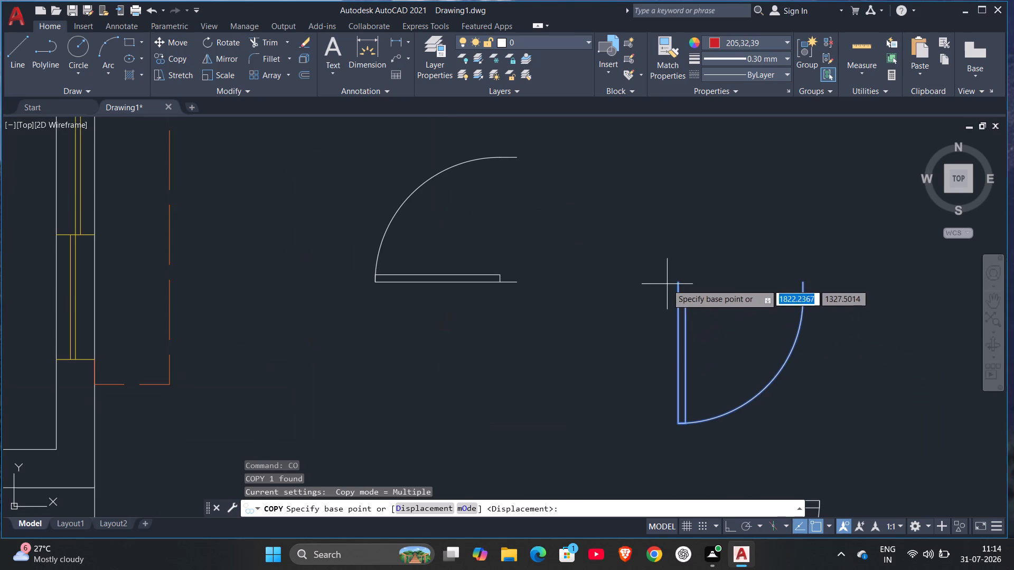
click(679, 284)
scroll(302, 287, down, 2)
middle_drag(304, 291, 403, 324)
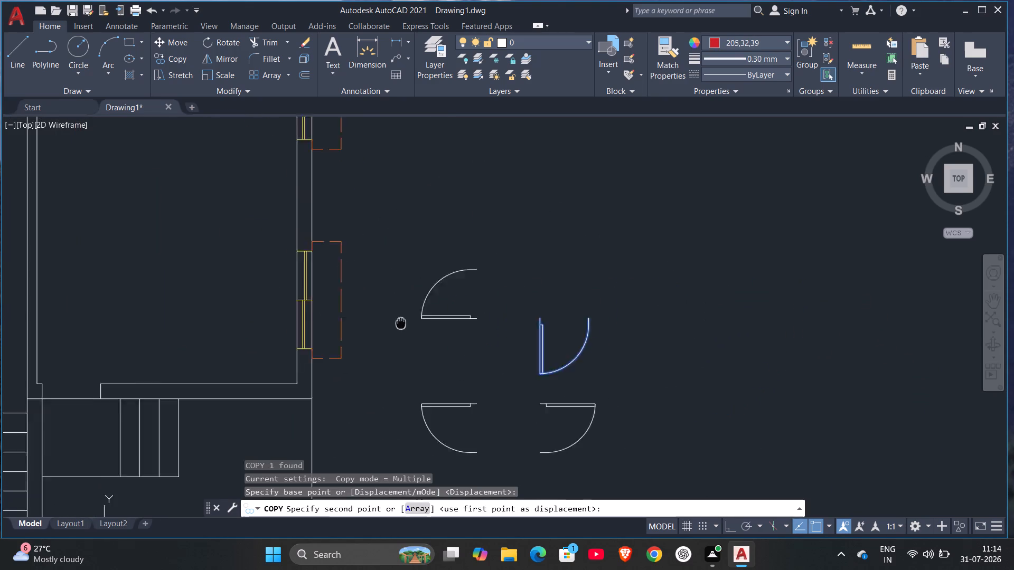
middle_drag(403, 324, 860, 277)
scroll(859, 274, down, 1)
scroll(643, 330, up, 4)
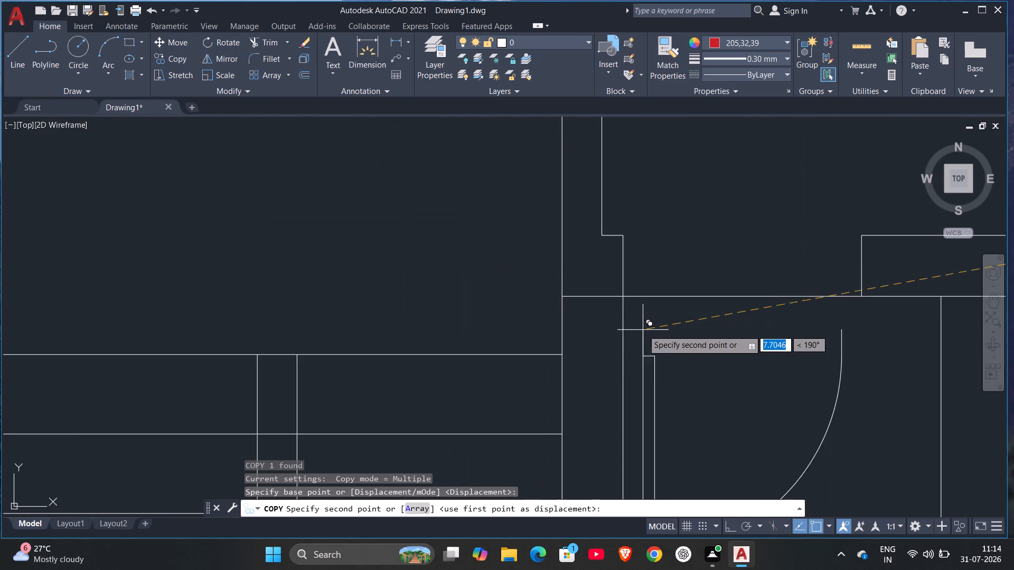
click(622, 234)
key(Escape)
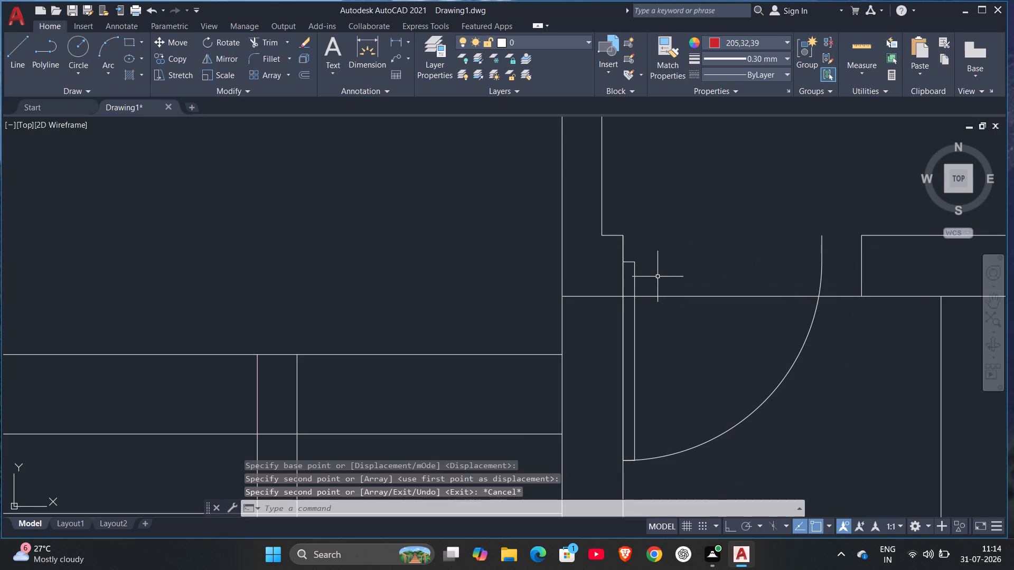
Stretch the entrance door's width to 0.9 to fill the opening beside the entrance steps.
click(811, 330)
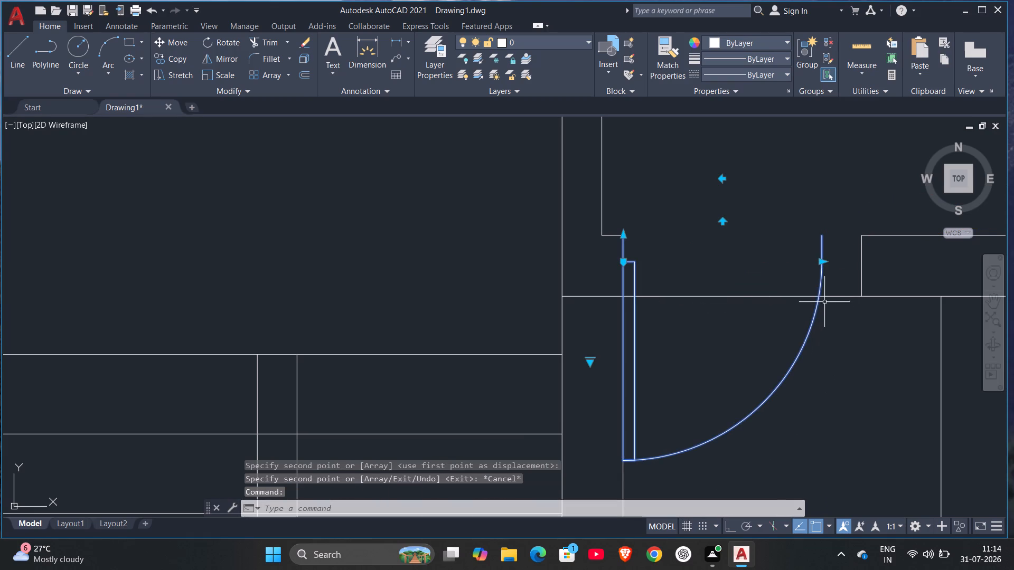
click(822, 261)
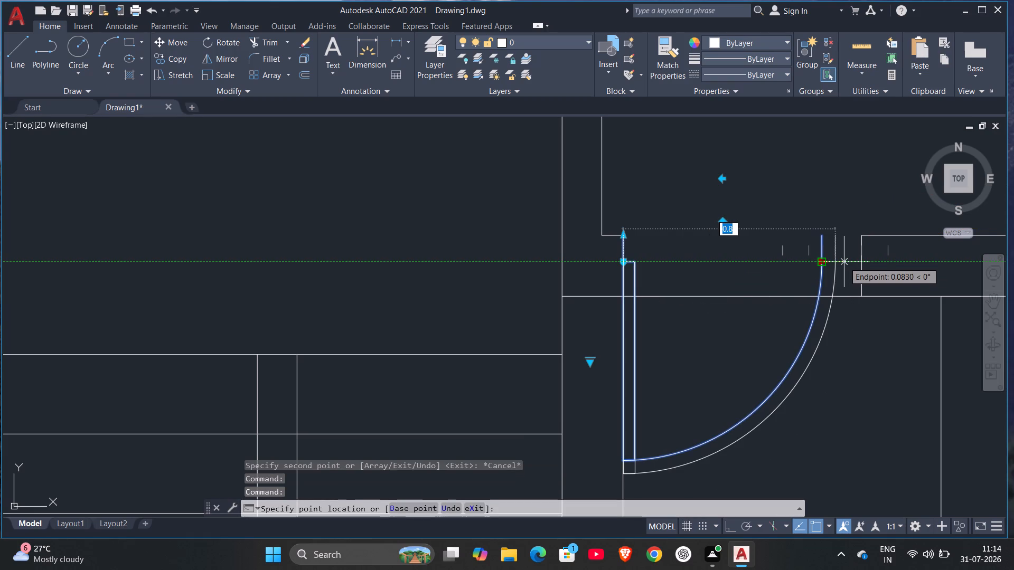
text(.9)
key(Return)
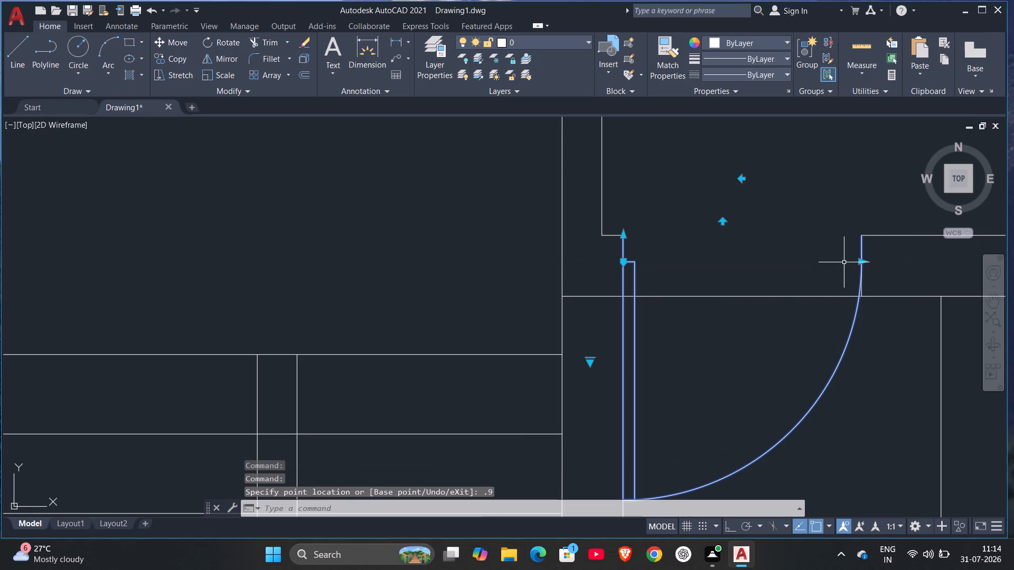
scroll(816, 287, down, 3)
middle_drag(811, 319, 756, 322)
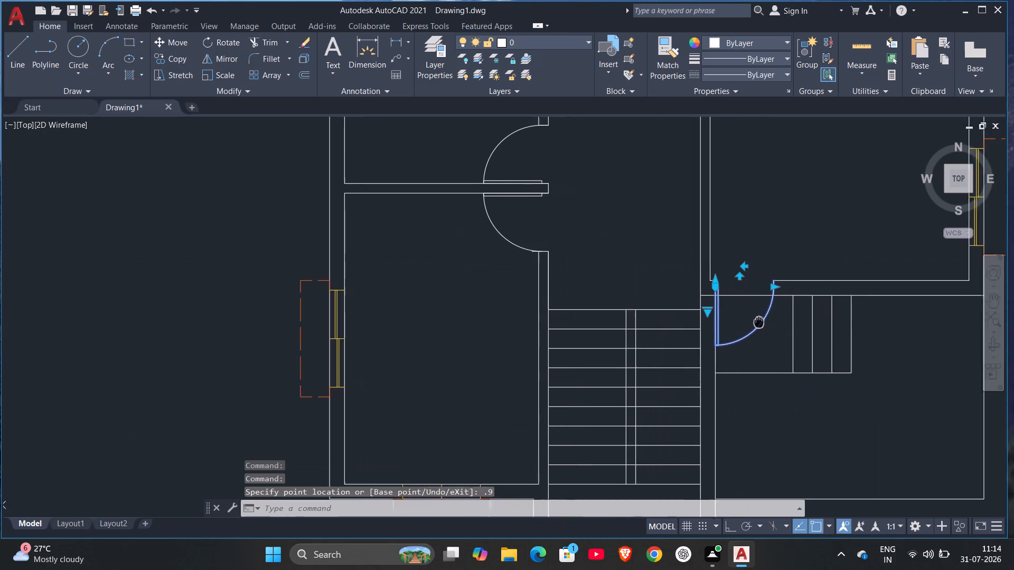
middle_drag(756, 322, 748, 326)
scroll(748, 326, down, 1)
scroll(748, 326, up, 3)
key(Escape)
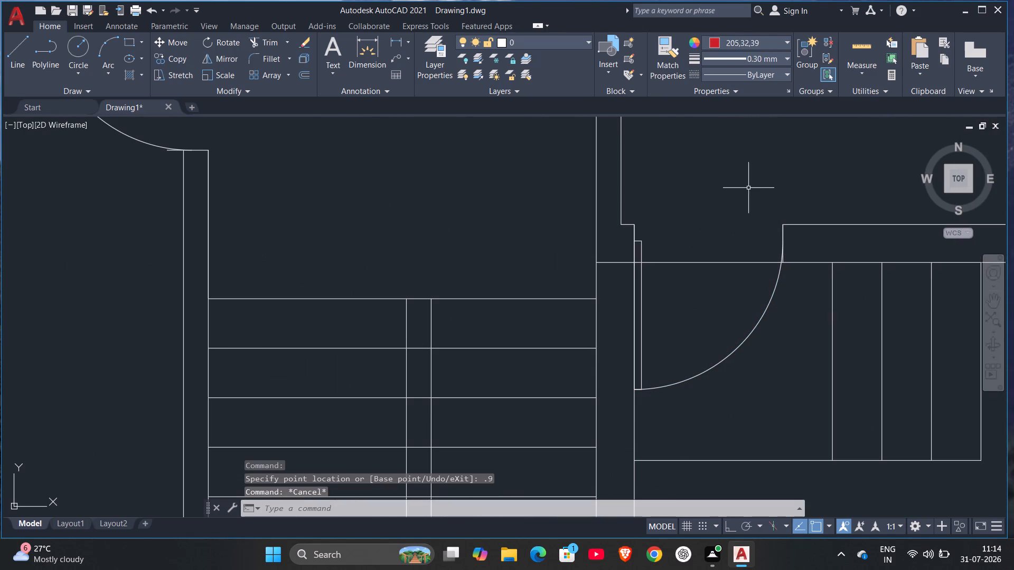
Trim the wall line across the entrance opening, including the pieces between the stair-side walls and inside the door leaf.
text(TR)
key(Return)
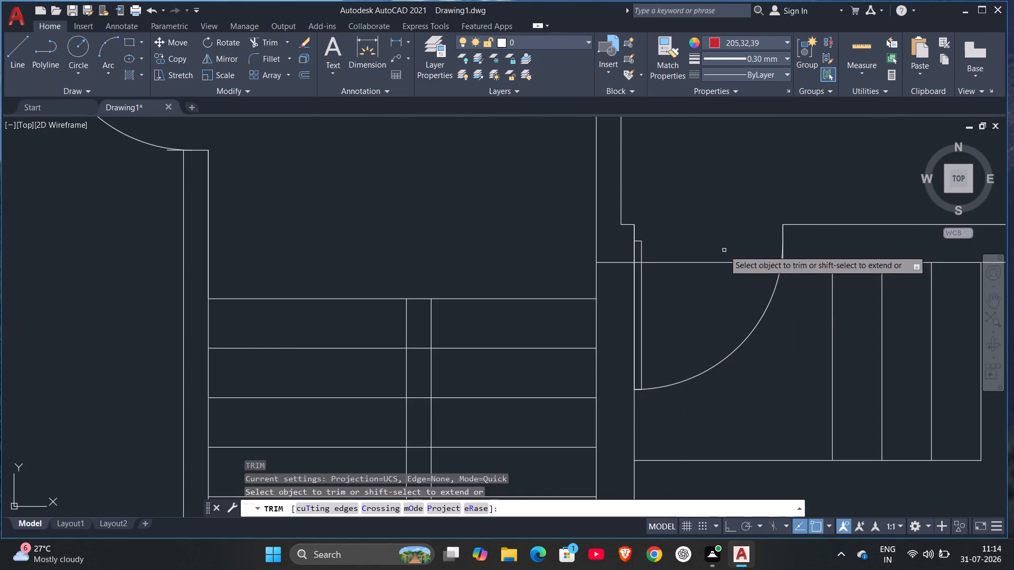
drag(724, 250, 715, 310)
click(613, 259)
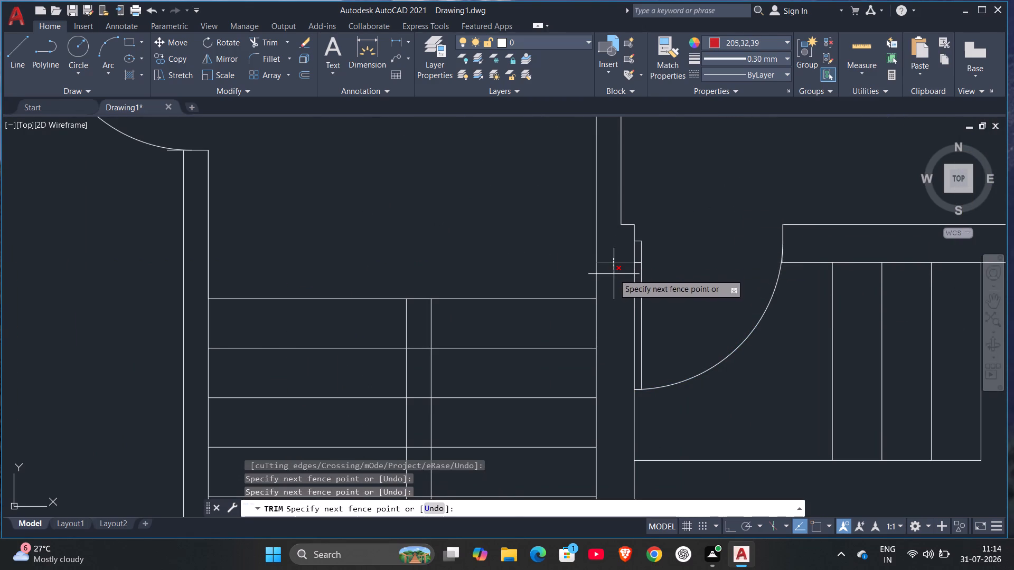
click(613, 268)
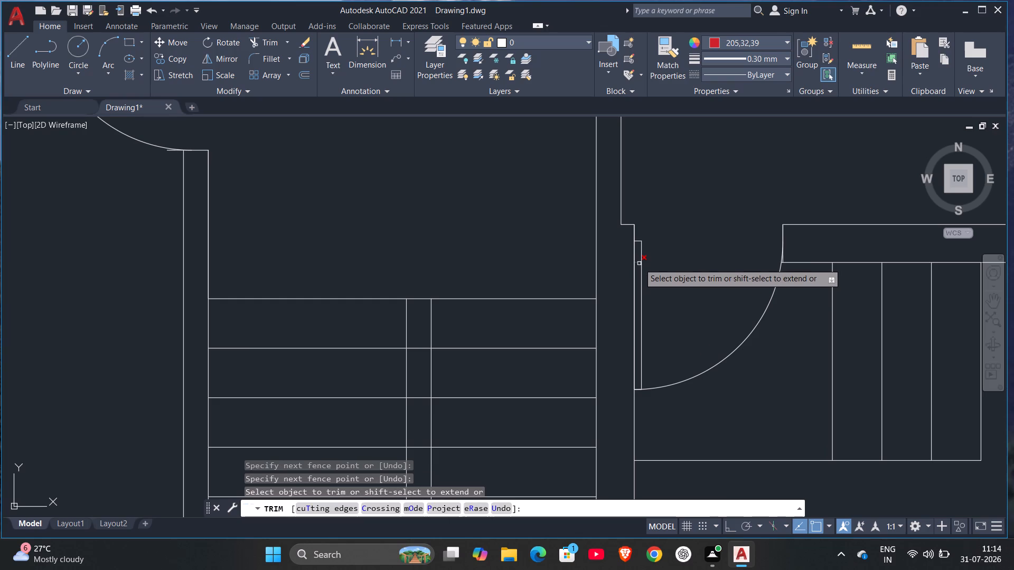
click(639, 262)
scroll(725, 278, down, 1)
middle_drag(722, 281, 722, 295)
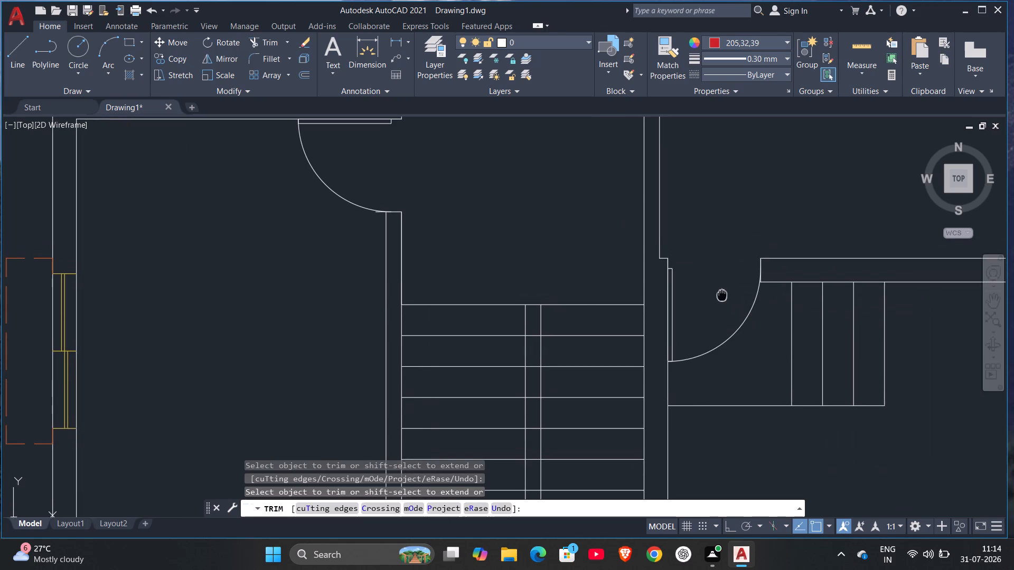
middle_drag(722, 295, 722, 296)
scroll(722, 296, down, 1)
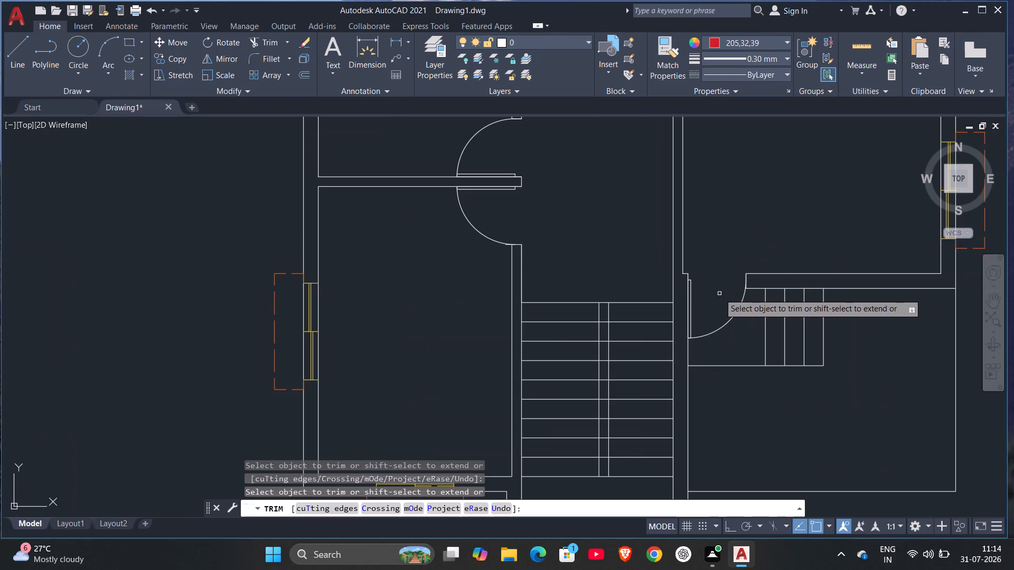
scroll(719, 292, down, 1)
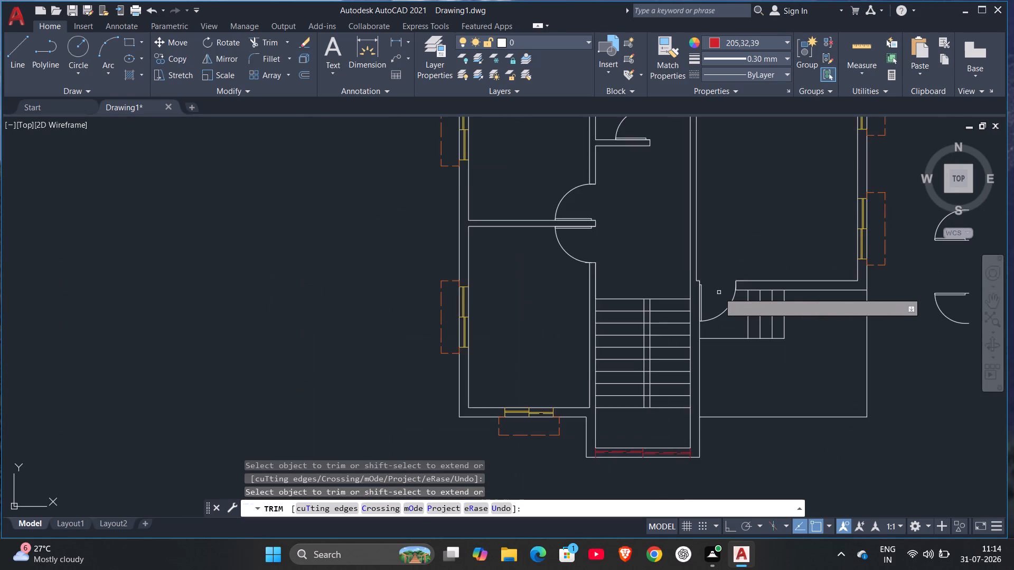
scroll(719, 292, up, 2)
key(Escape)
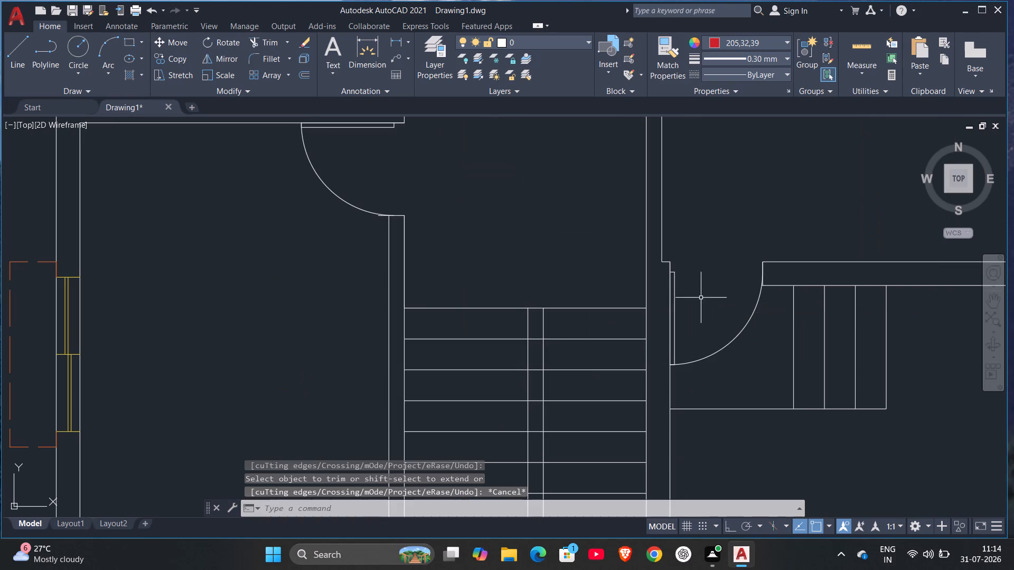
Flip the entrance door so it swings north into the east room.
click(670, 292)
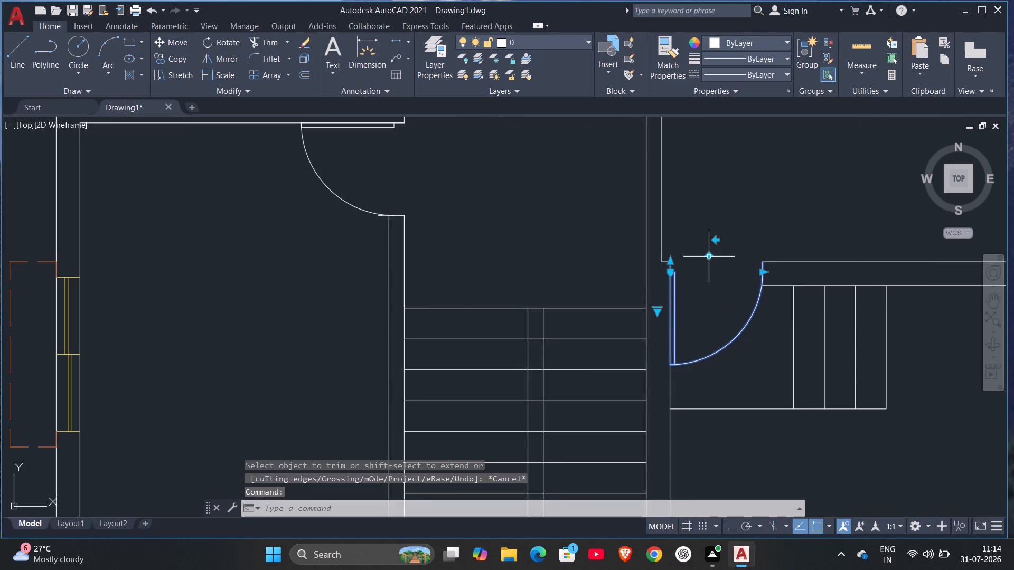
click(709, 258)
key(Escape)
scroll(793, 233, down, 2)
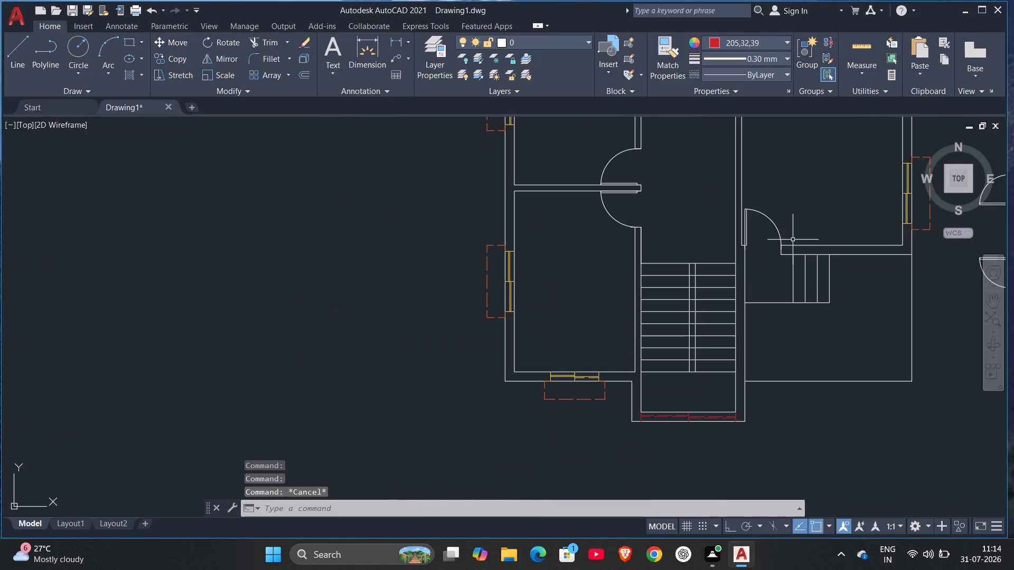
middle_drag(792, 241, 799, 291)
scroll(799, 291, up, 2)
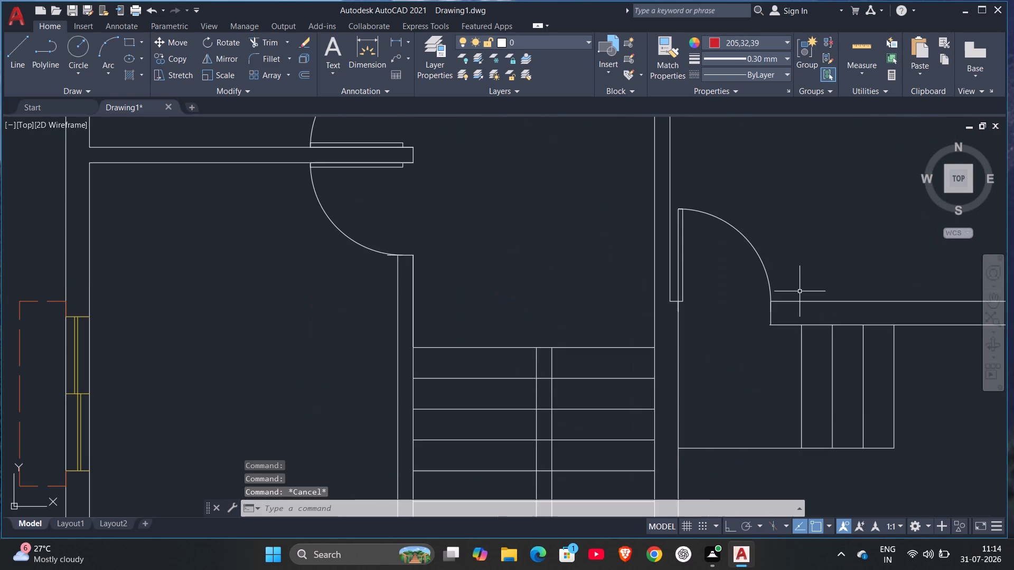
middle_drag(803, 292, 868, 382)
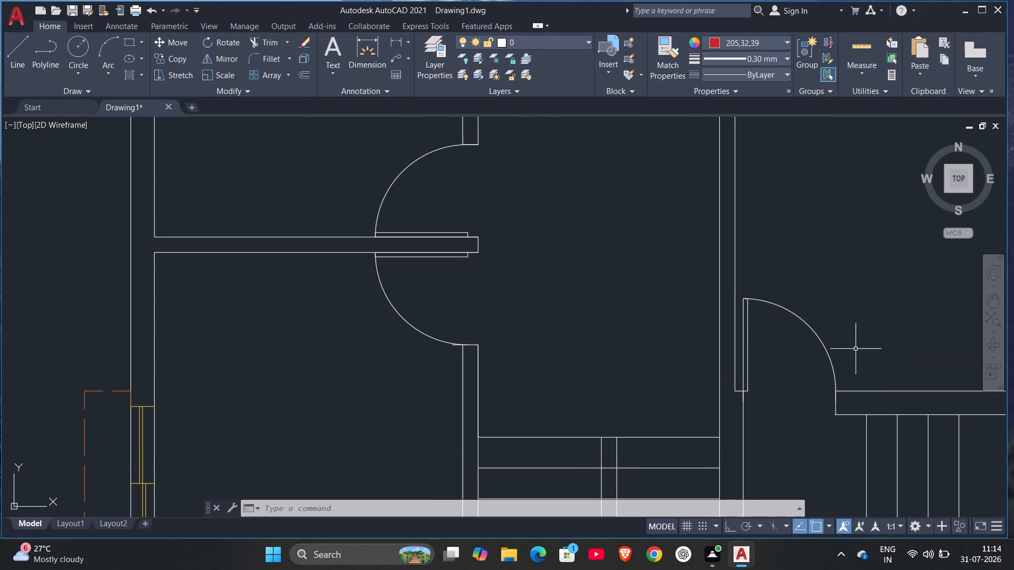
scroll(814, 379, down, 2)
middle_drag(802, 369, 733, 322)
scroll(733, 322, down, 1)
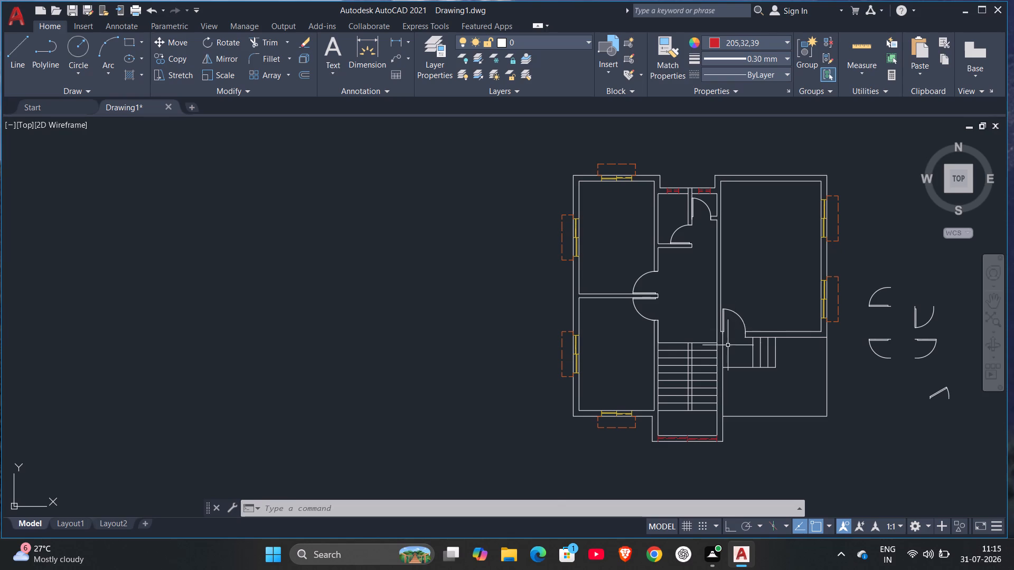
Set the current object colour to white (255,255,255).
scroll(724, 348, up, 2)
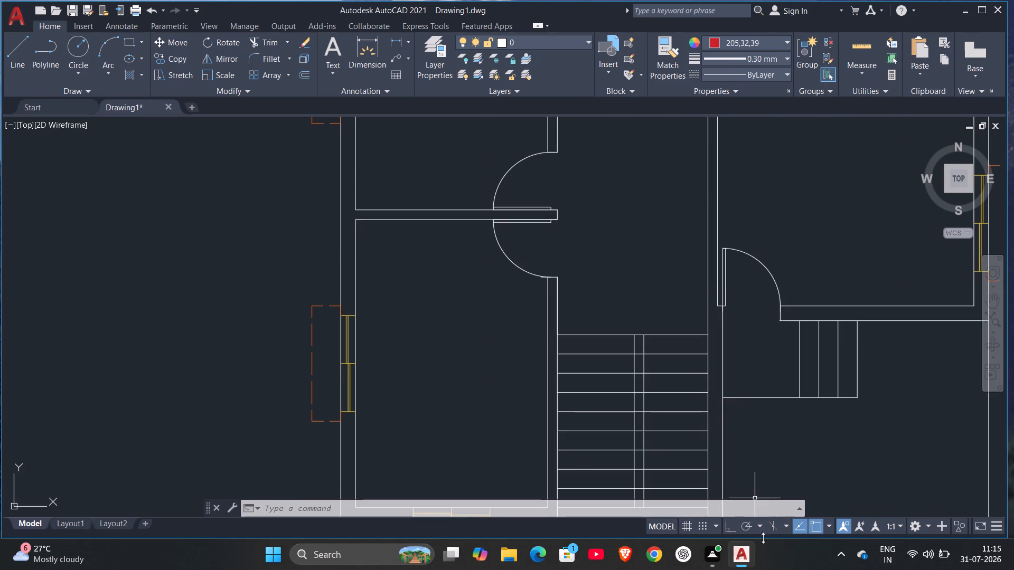
click(713, 32)
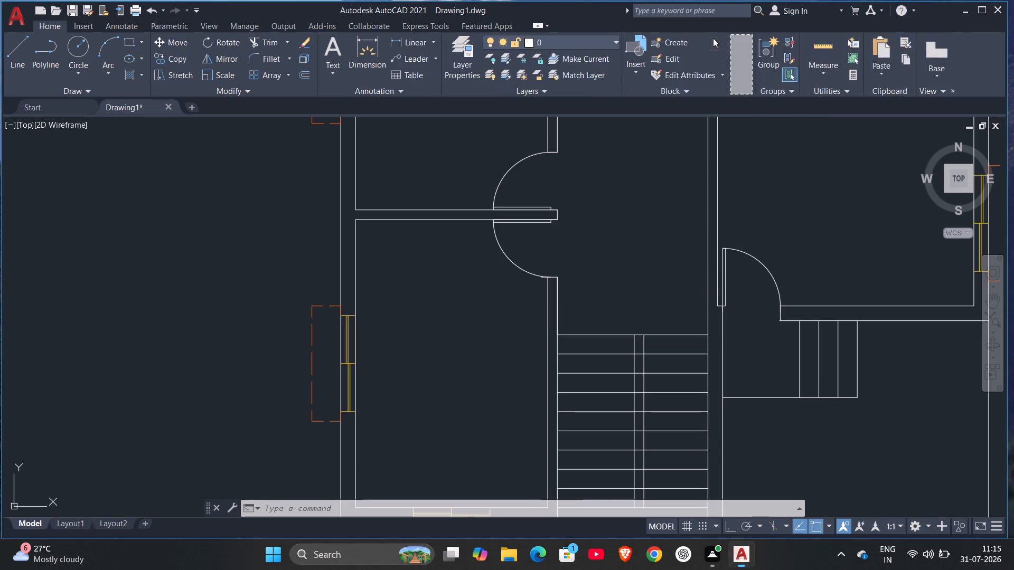
click(713, 36)
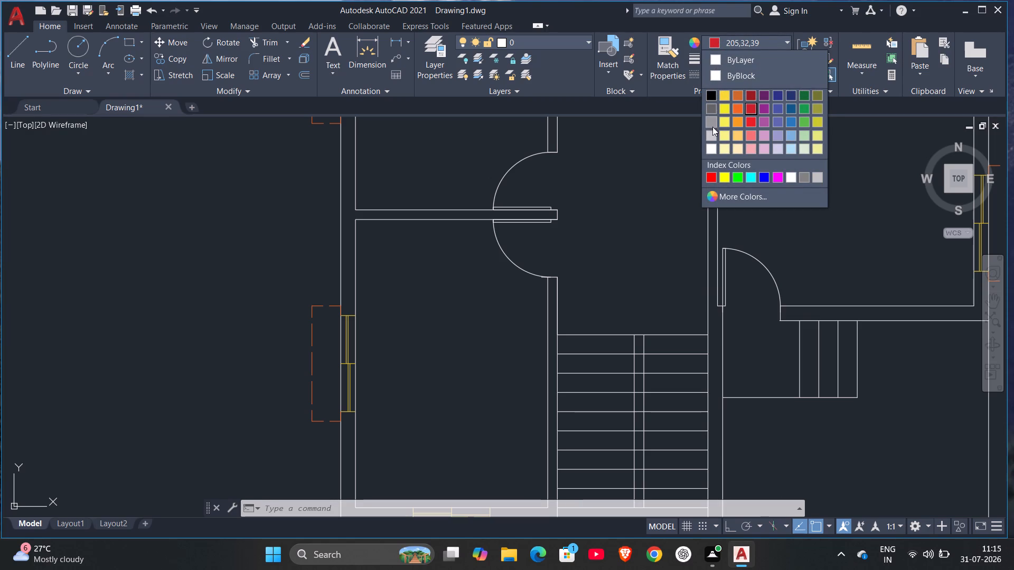
click(708, 147)
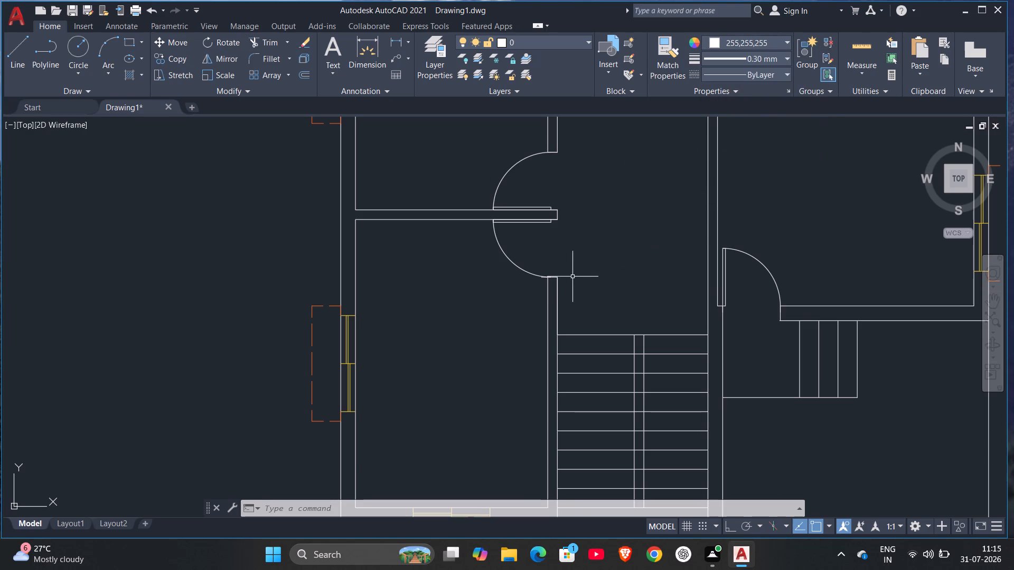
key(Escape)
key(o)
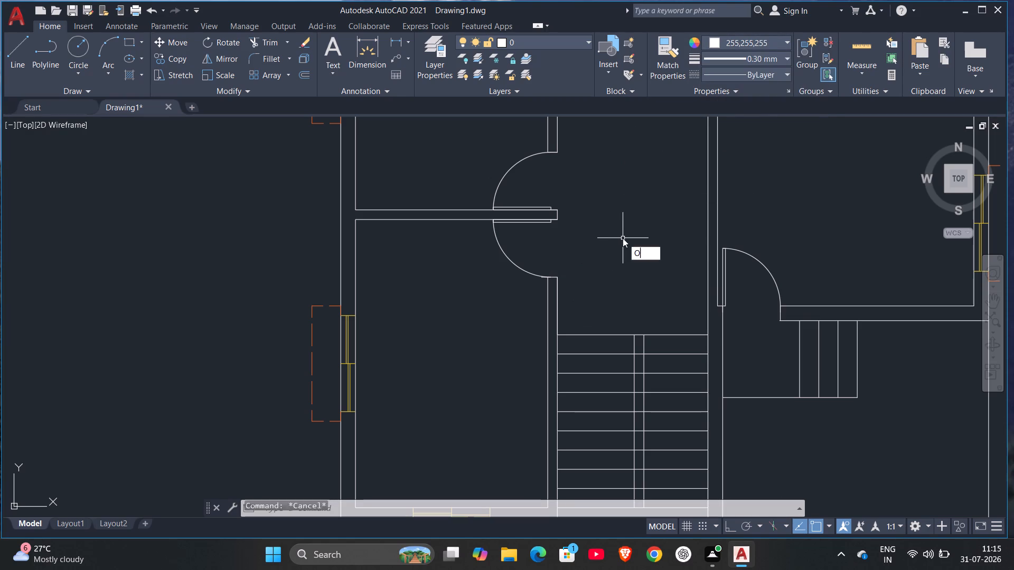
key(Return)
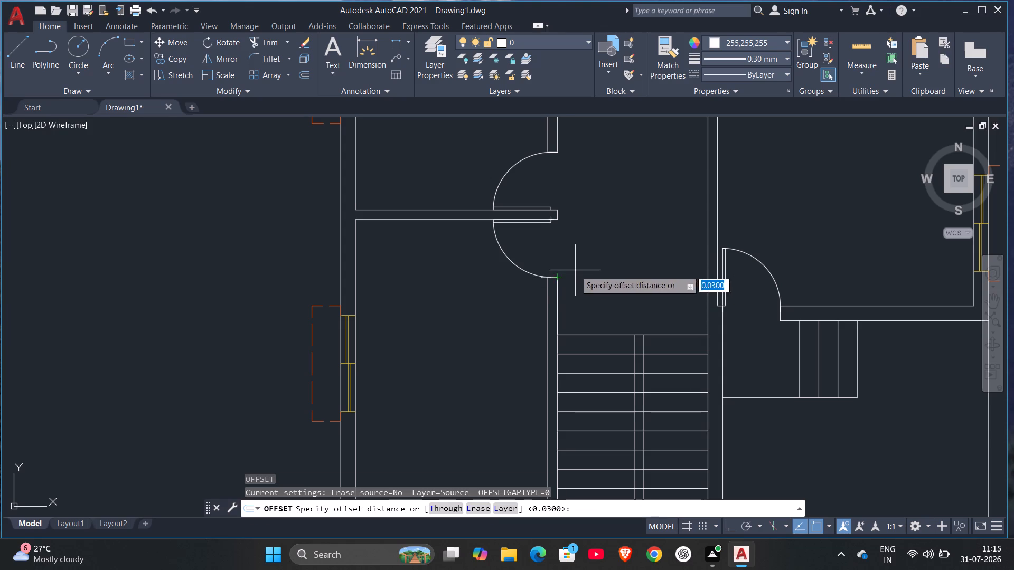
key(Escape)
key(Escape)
Turn on Ortho and draw a horizontal line about 2.35 long from the lower west door's jamb corner across the hall to the east wall.
key(l)
key(Return)
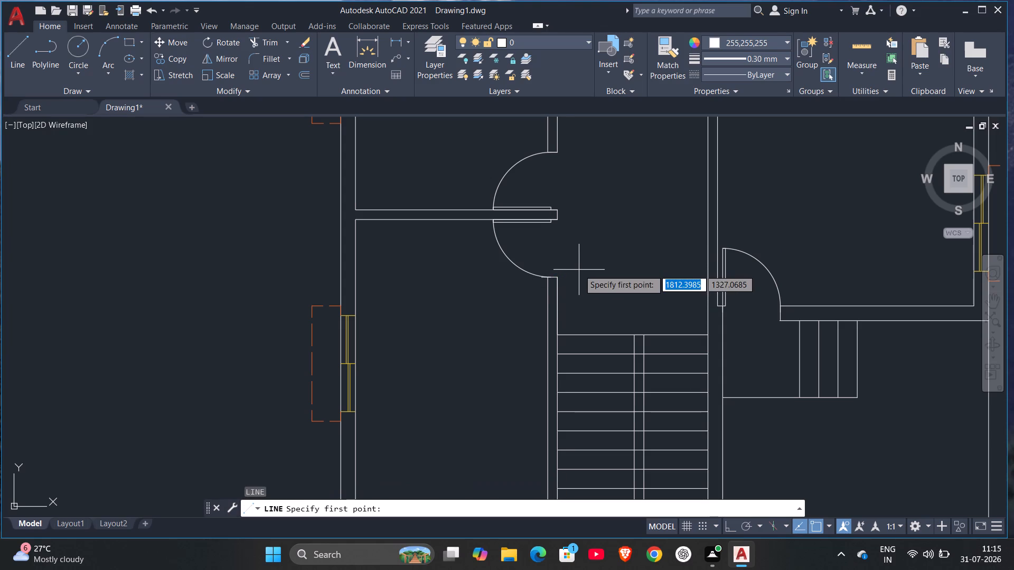
click(558, 277)
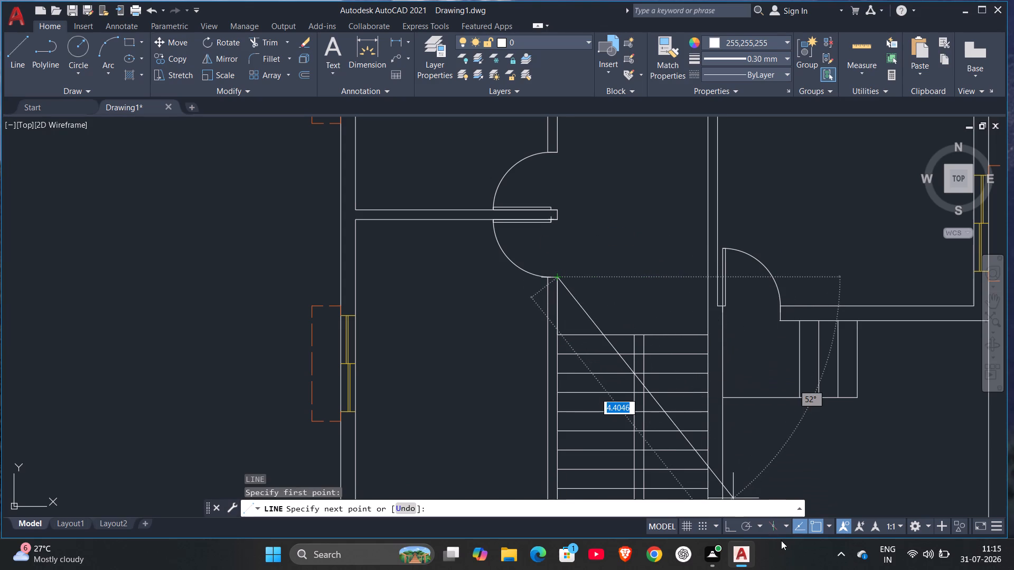
click(729, 527)
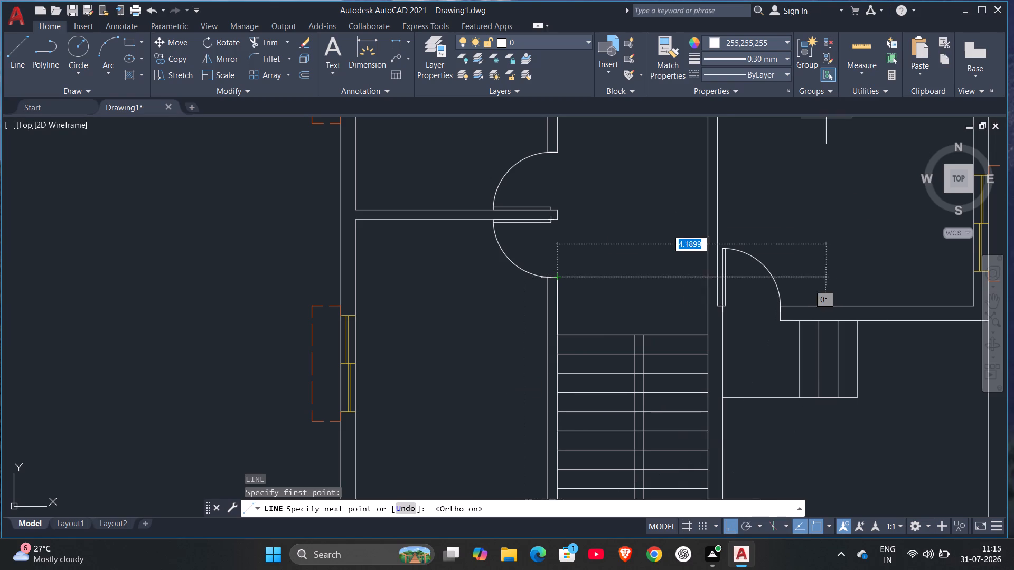
click(706, 278)
key(Escape)
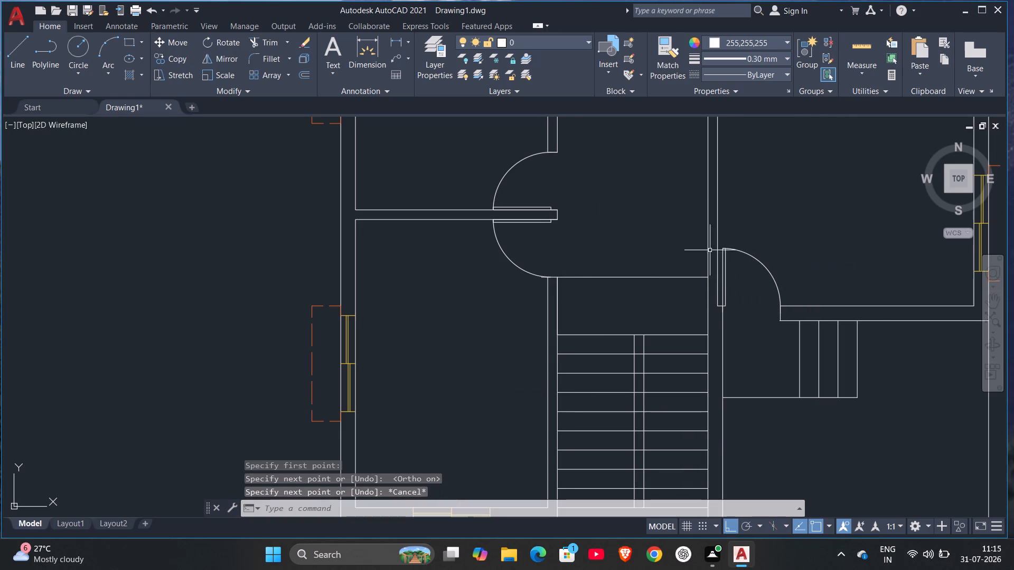
Offset the new line across the hall 1.2 to the north.
key(Escape)
key(o)
key(Return)
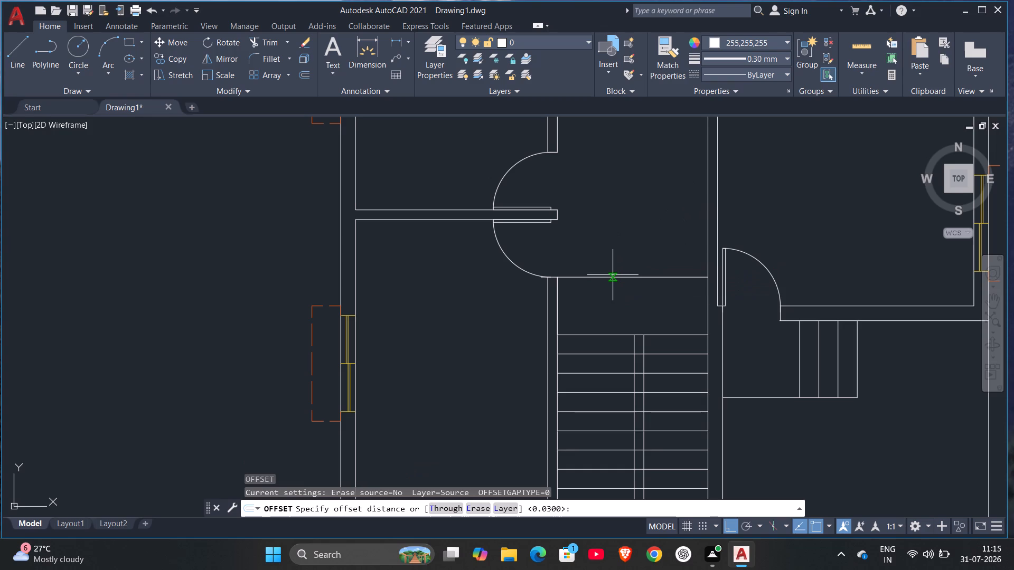
text(1.2)
key(Return)
click(617, 277)
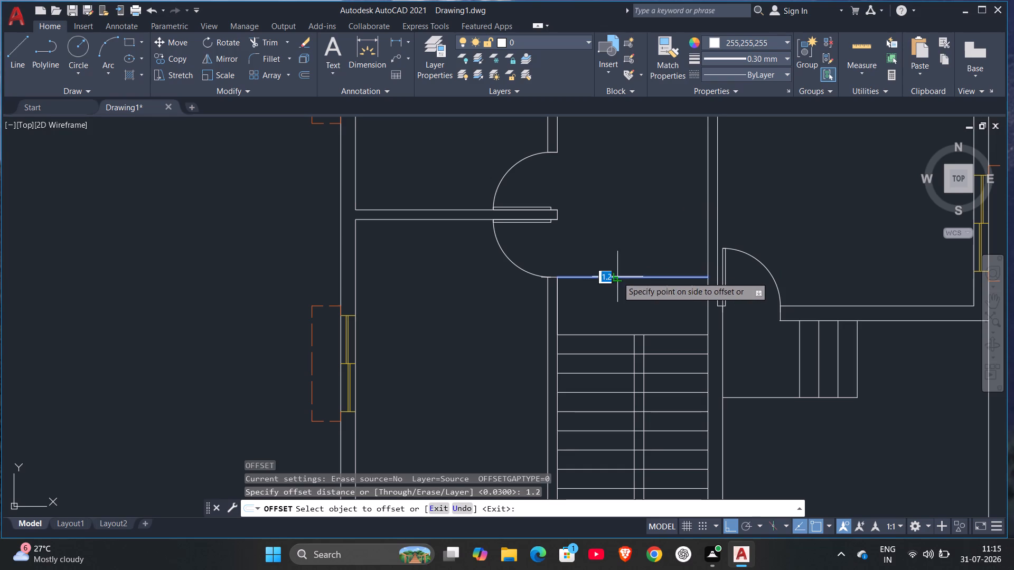
click(628, 219)
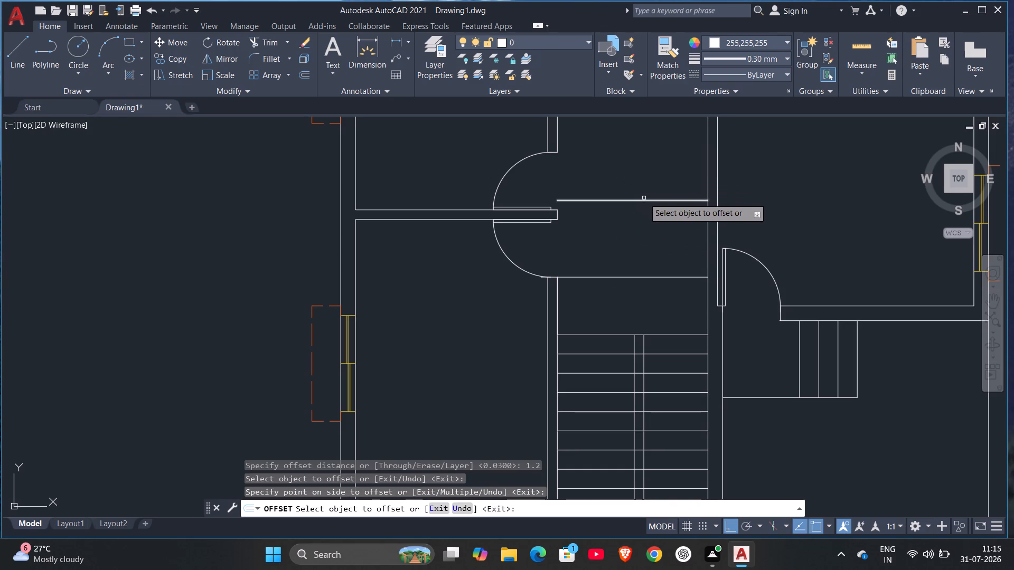
scroll(644, 198, up, 2)
key(Escape)
Extend both lines across the hall eastward to the far face of the east wall.
text(EX)
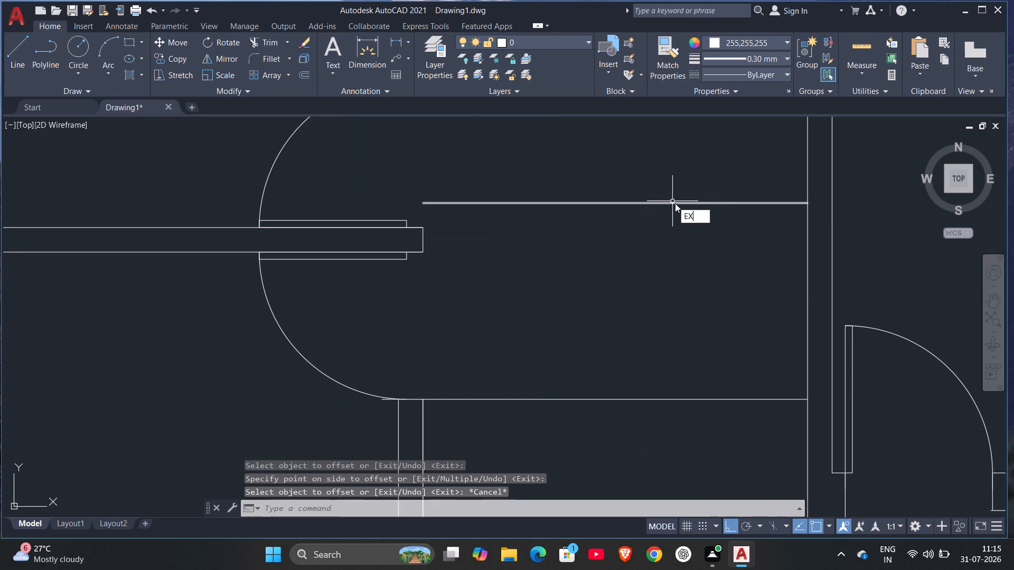
key(Return)
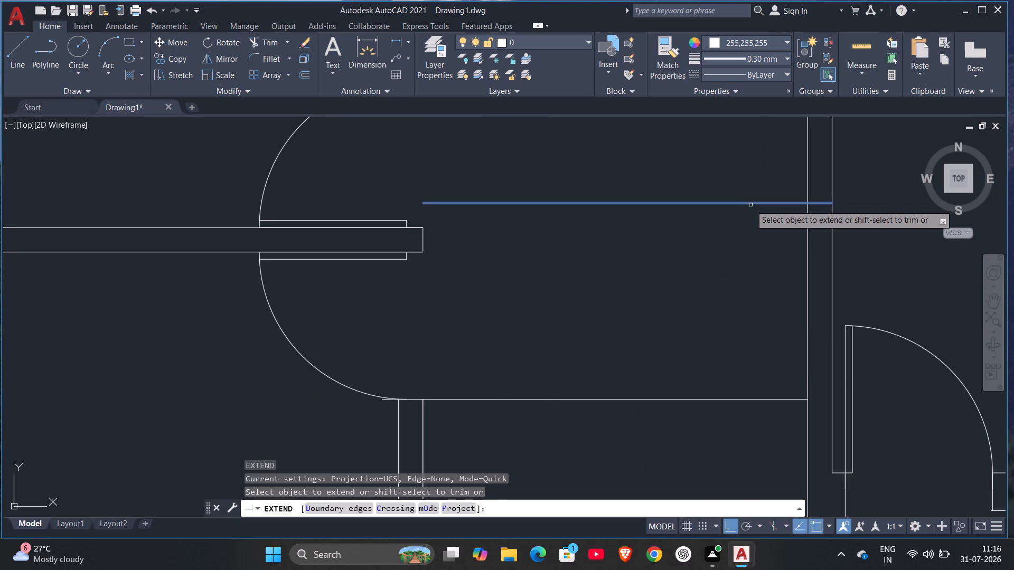
click(750, 205)
key(Escape)
scroll(804, 226, down, 2)
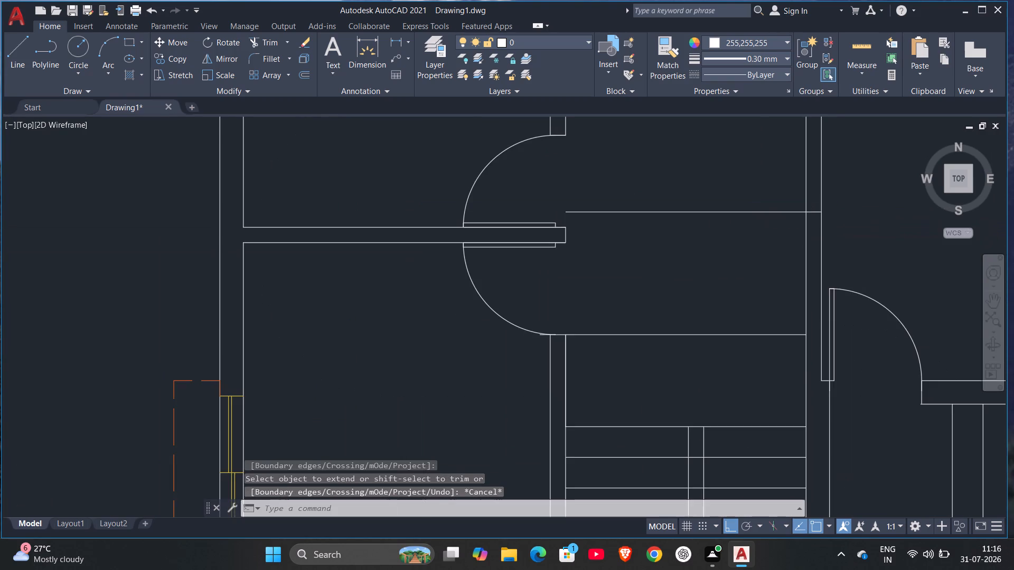
scroll(804, 226, up, 2)
middle_drag(787, 290, 731, 229)
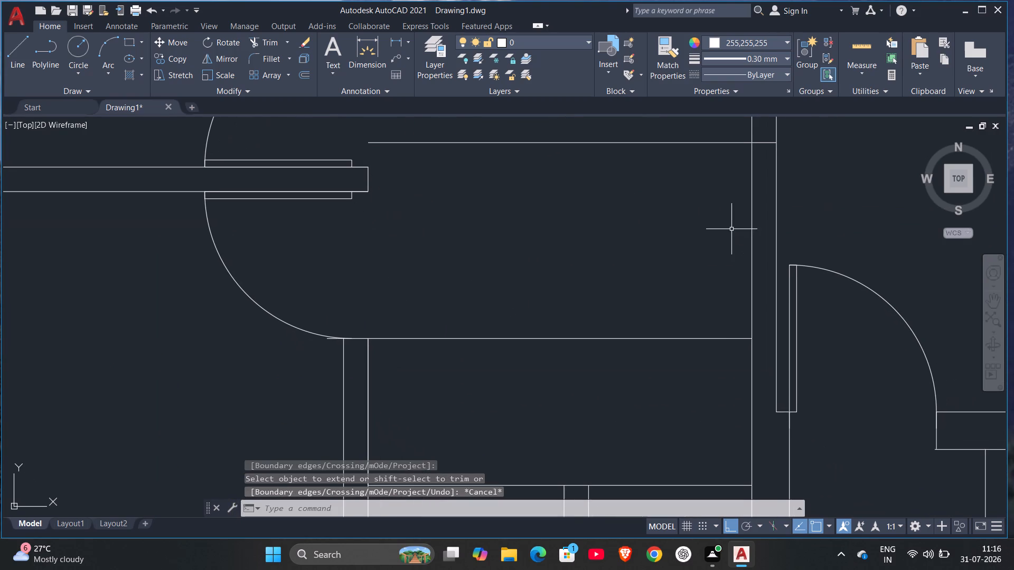
key(Escape)
key(space)
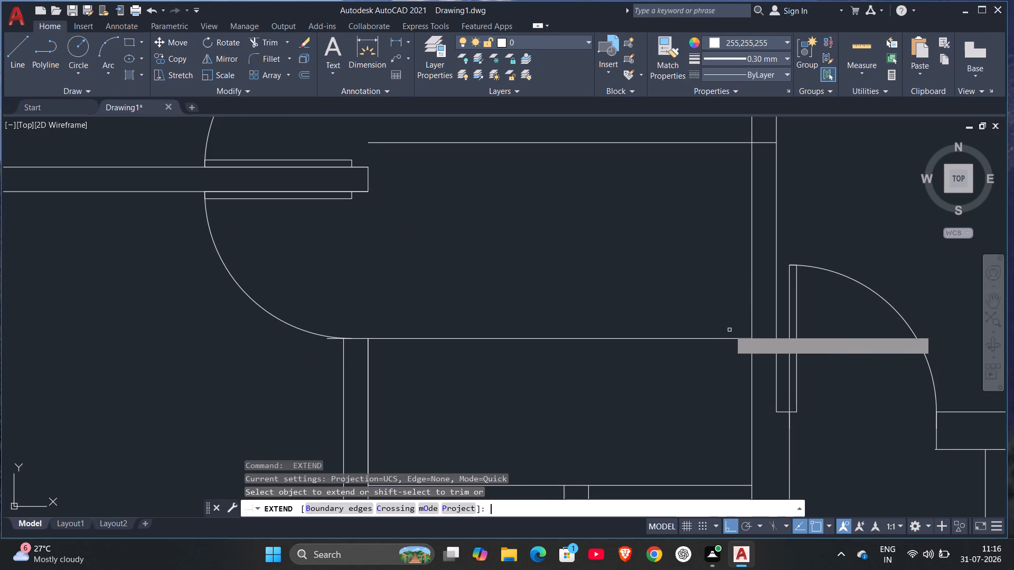
click(735, 340)
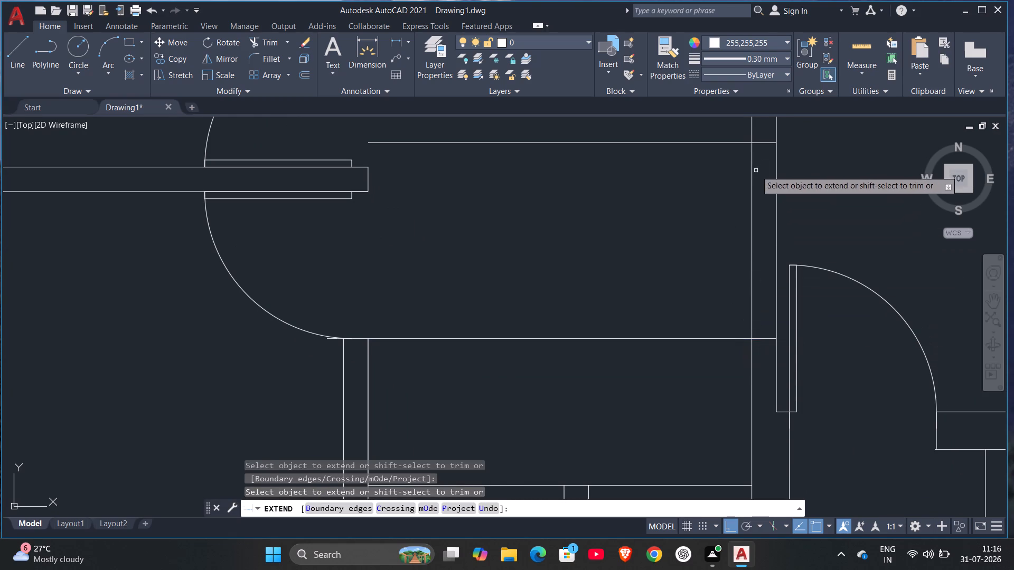
key(Escape)
scroll(699, 230, down, 2)
key(Escape)
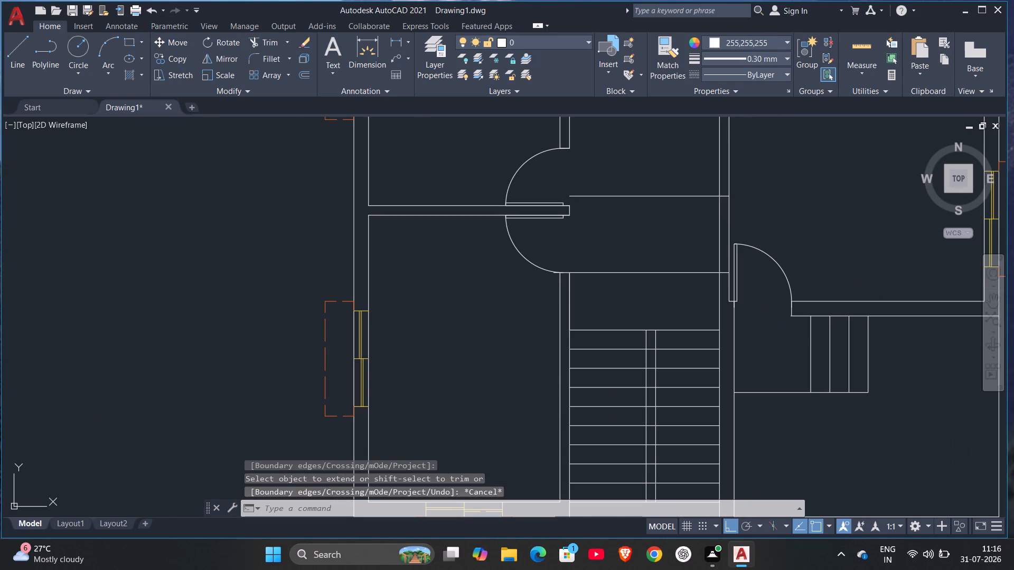
Trim both lines within the hall and the wall faces between them to cut an opening into the east room.
text(TR)
key(Return)
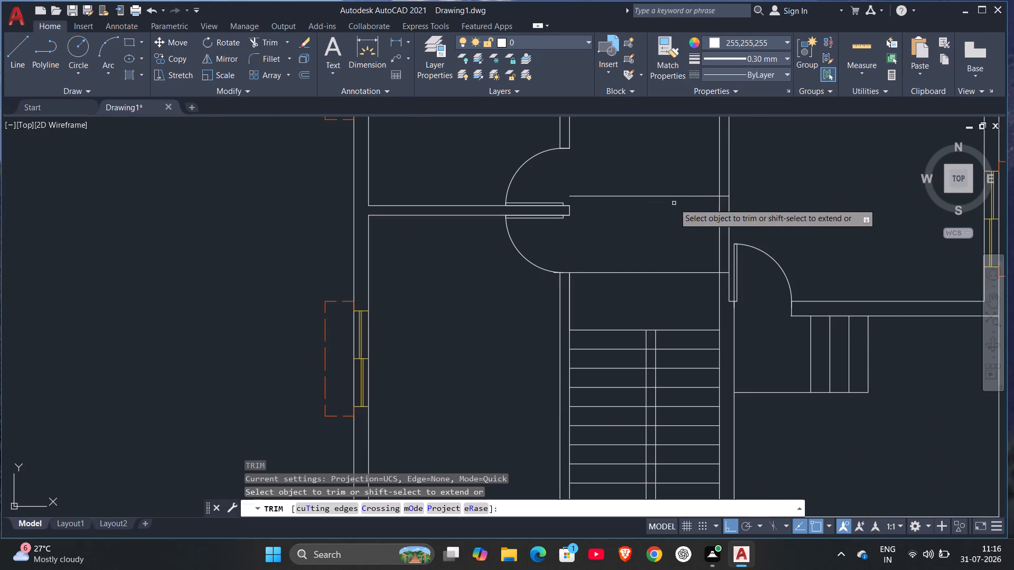
drag(646, 174, 642, 252)
drag(641, 270, 640, 282)
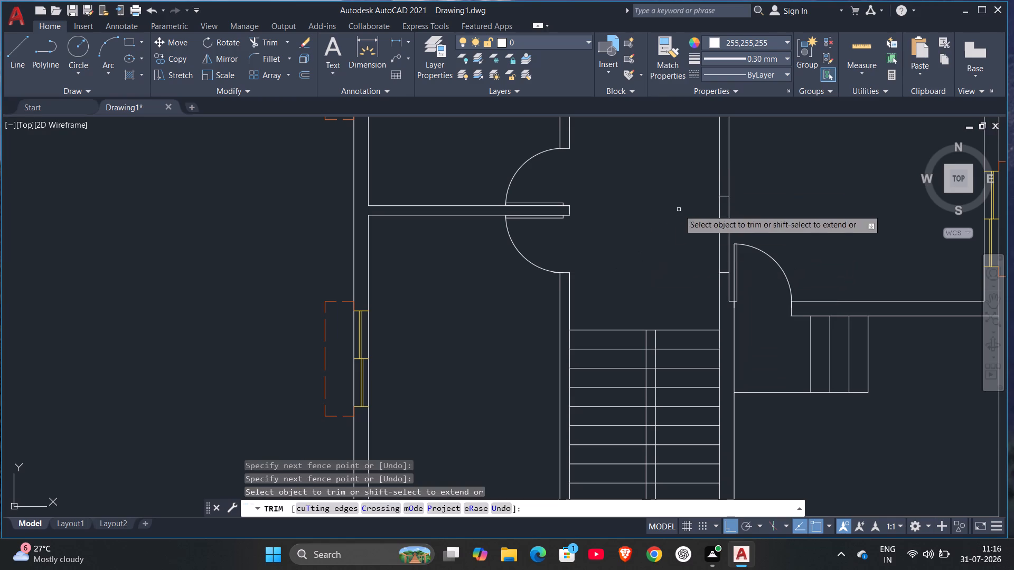
scroll(680, 256, up, 2)
scroll(680, 252, down, 1)
drag(800, 198, 700, 220)
middle_drag(846, 174, 710, 212)
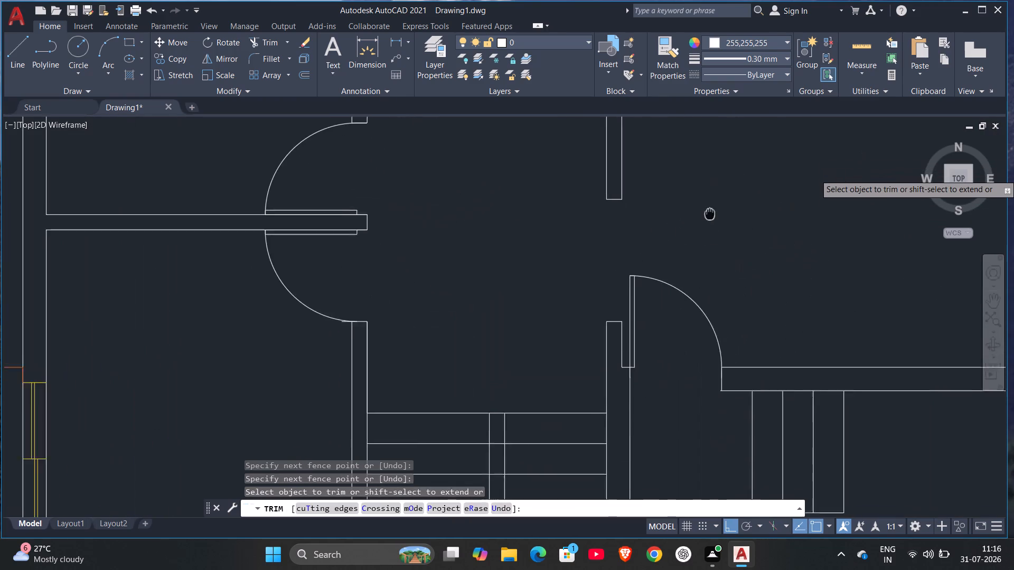
middle_drag(710, 212, 708, 195)
scroll(709, 196, down, 2)
middle_drag(708, 195, 645, 260)
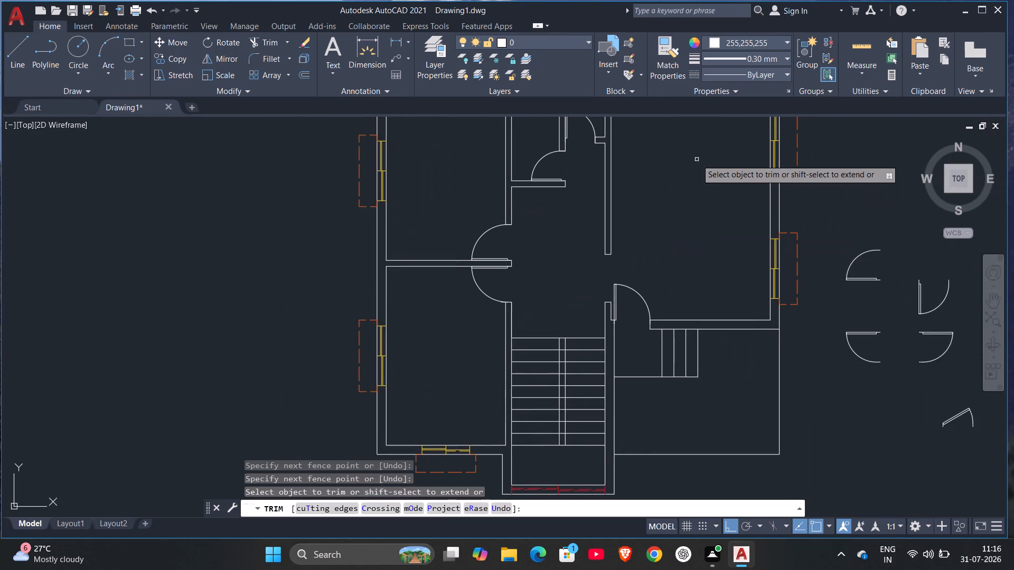
key(Escape)
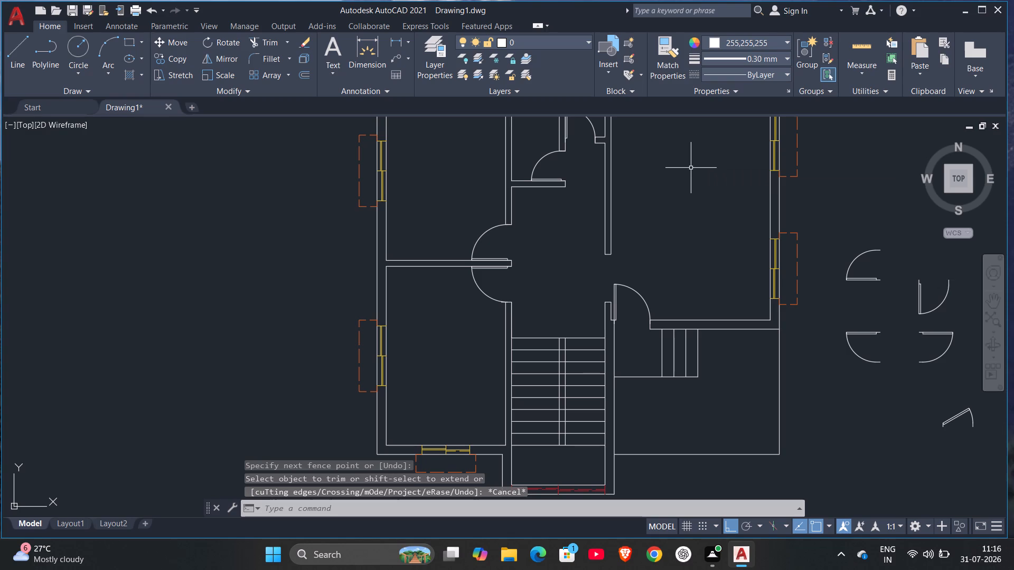
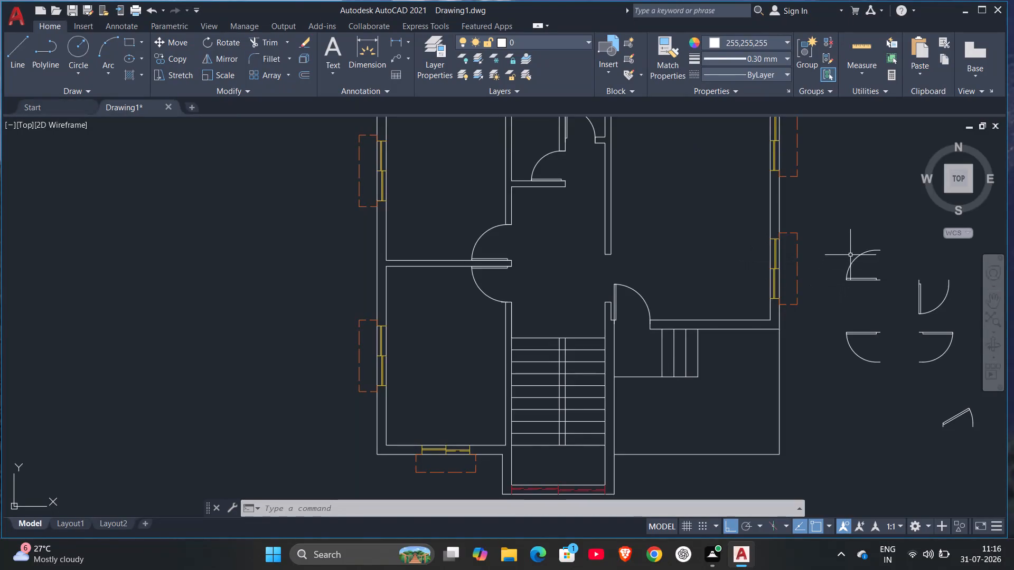
Delete the five spare door blocks lying outside the floor plan to the east.
scroll(840, 241, down, 4)
middle_drag(840, 241, 663, 282)
scroll(663, 282, up, 4)
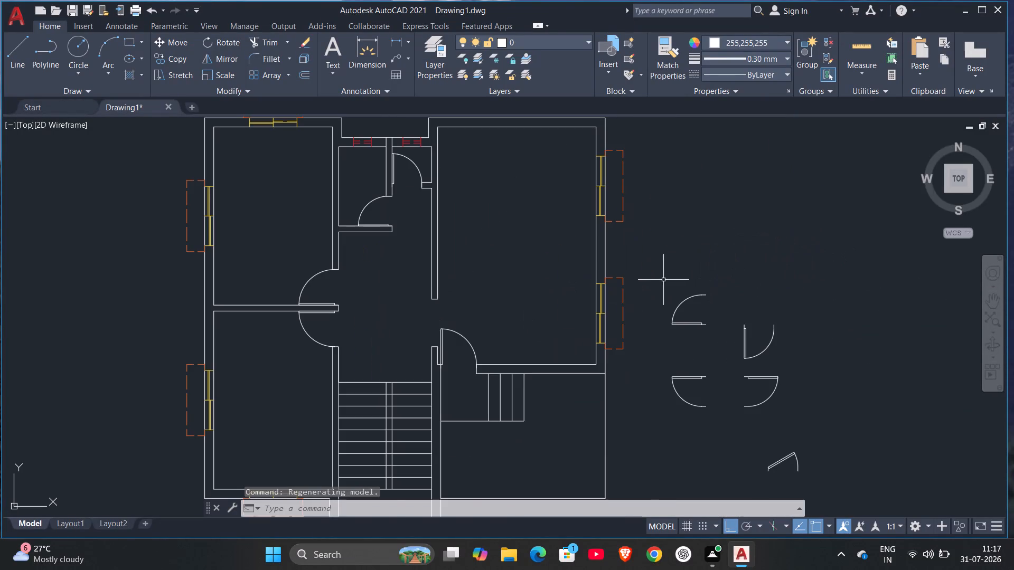
click(665, 275)
click(842, 491)
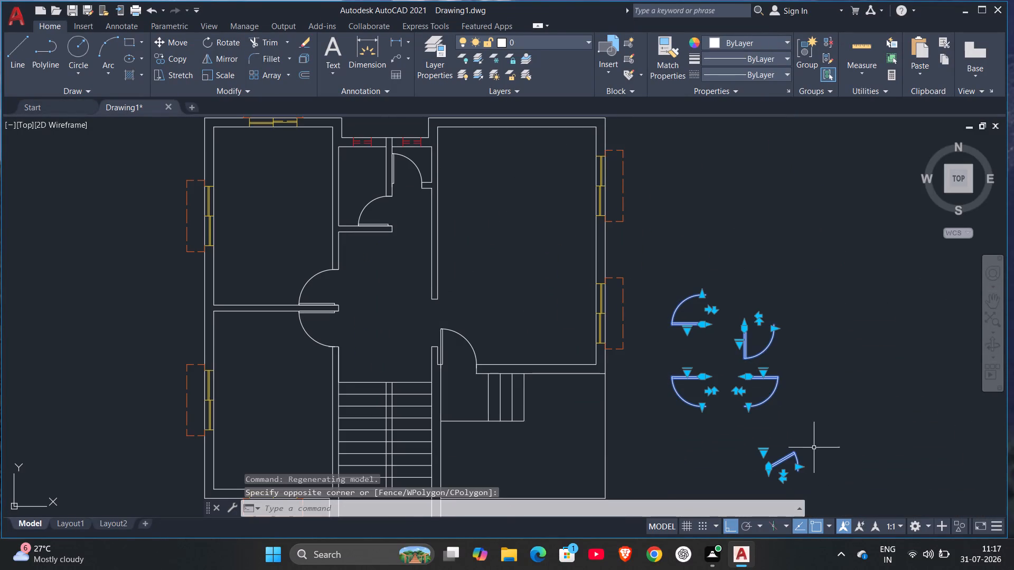
key(Delete)
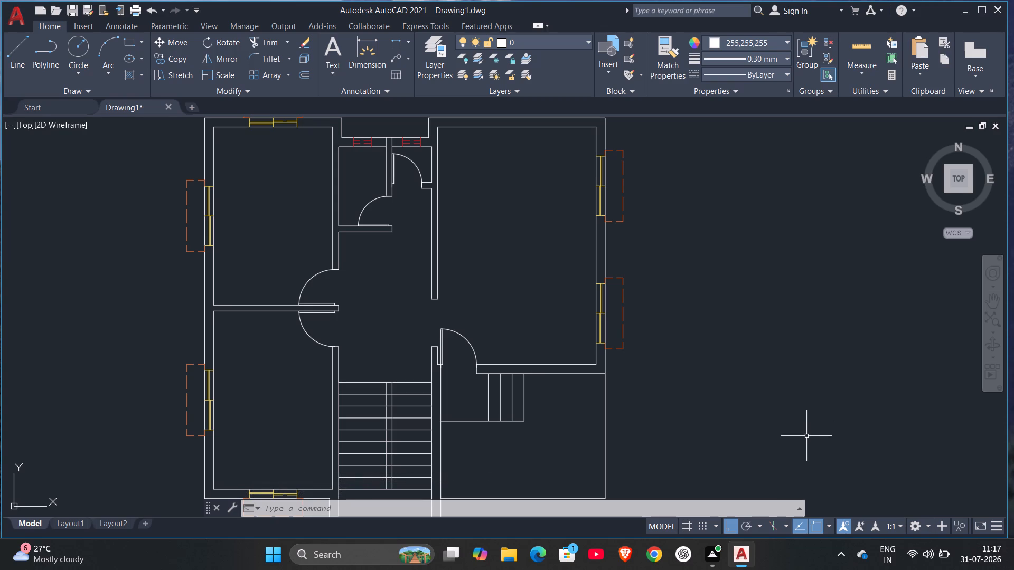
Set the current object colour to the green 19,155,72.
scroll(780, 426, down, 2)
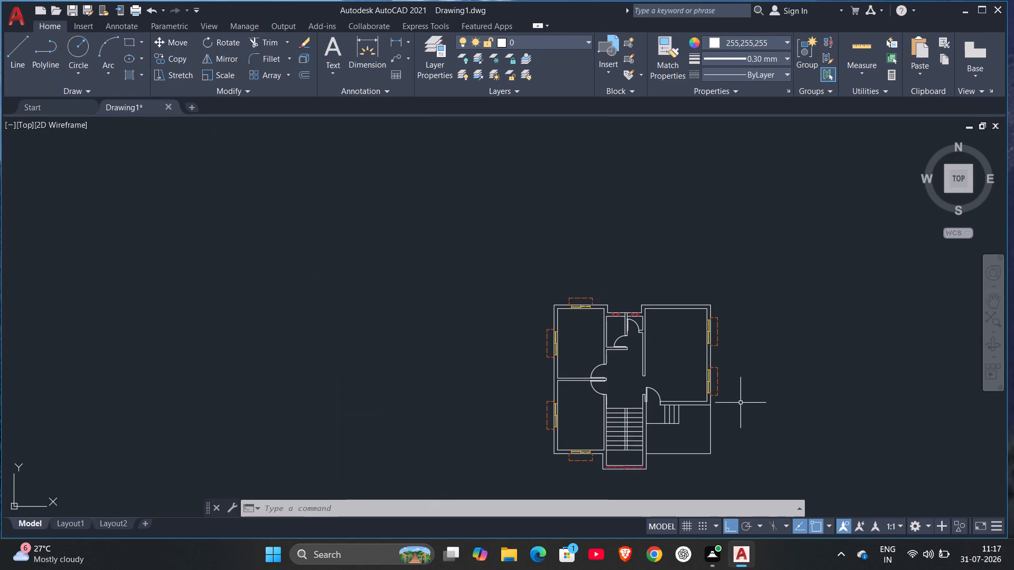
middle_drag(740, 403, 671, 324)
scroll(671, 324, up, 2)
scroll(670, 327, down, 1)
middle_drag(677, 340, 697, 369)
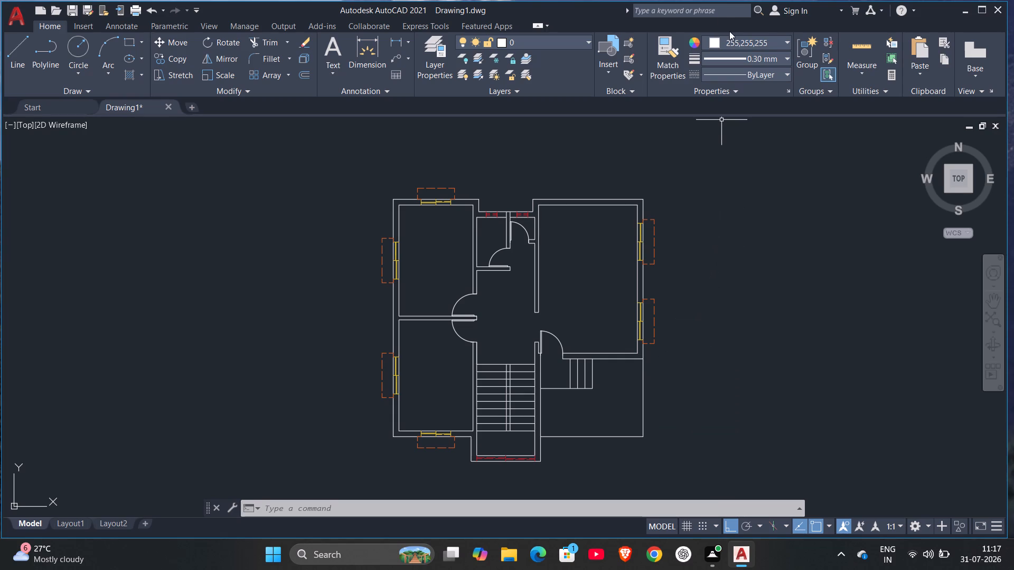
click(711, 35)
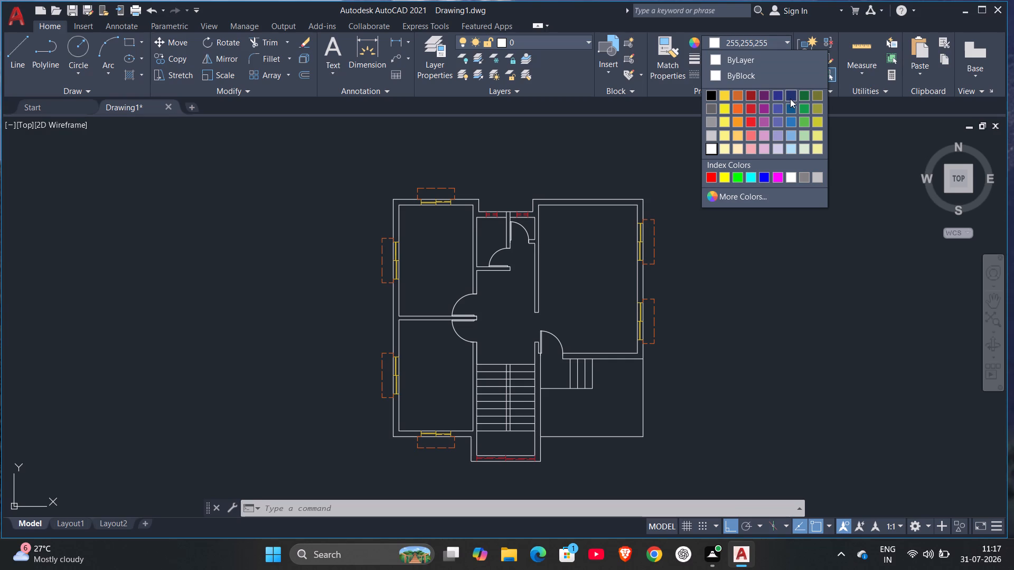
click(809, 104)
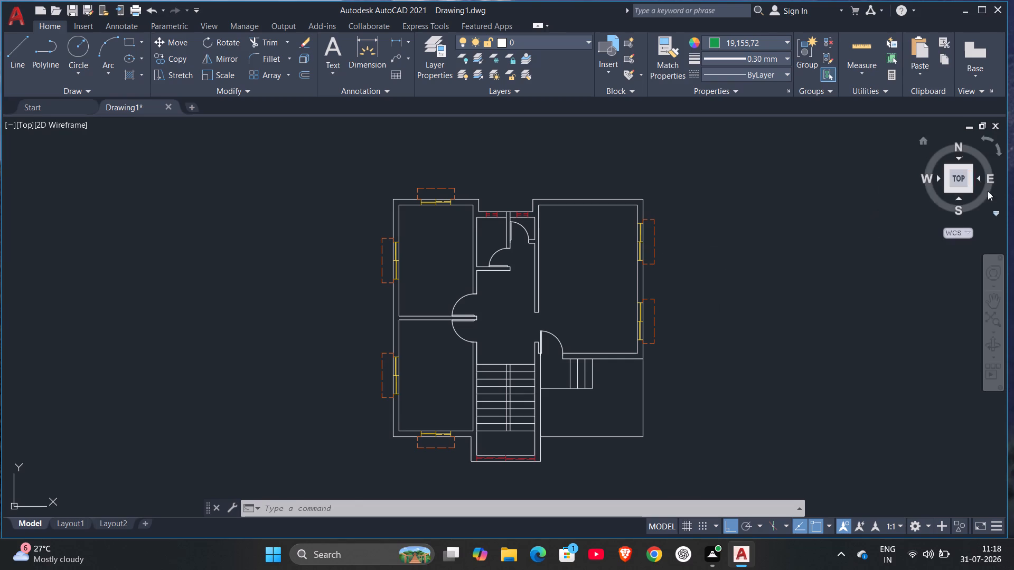
Set the current object colour to the index colour Green.
scroll(951, 165, up, 1)
click(718, 39)
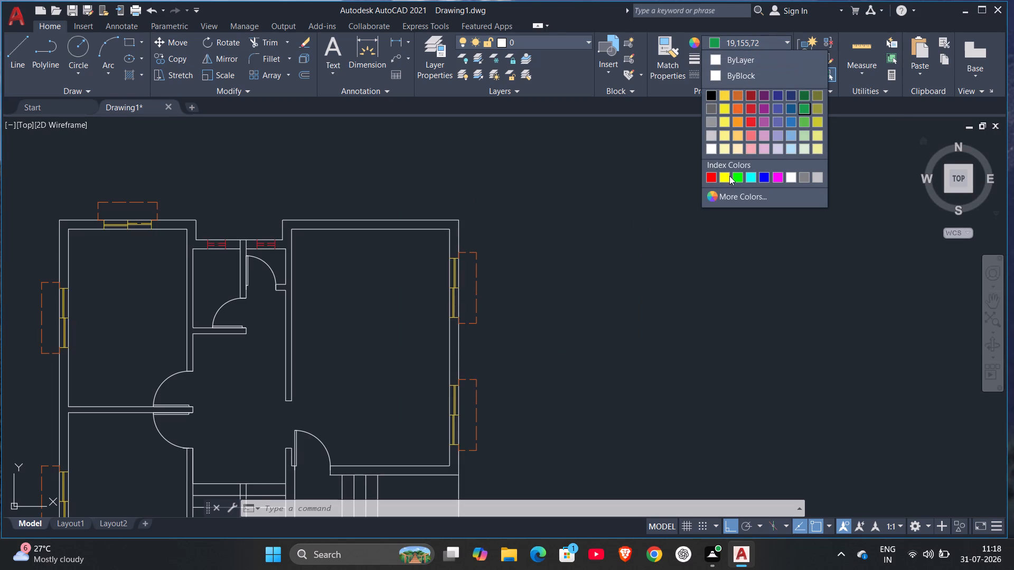
click(735, 177)
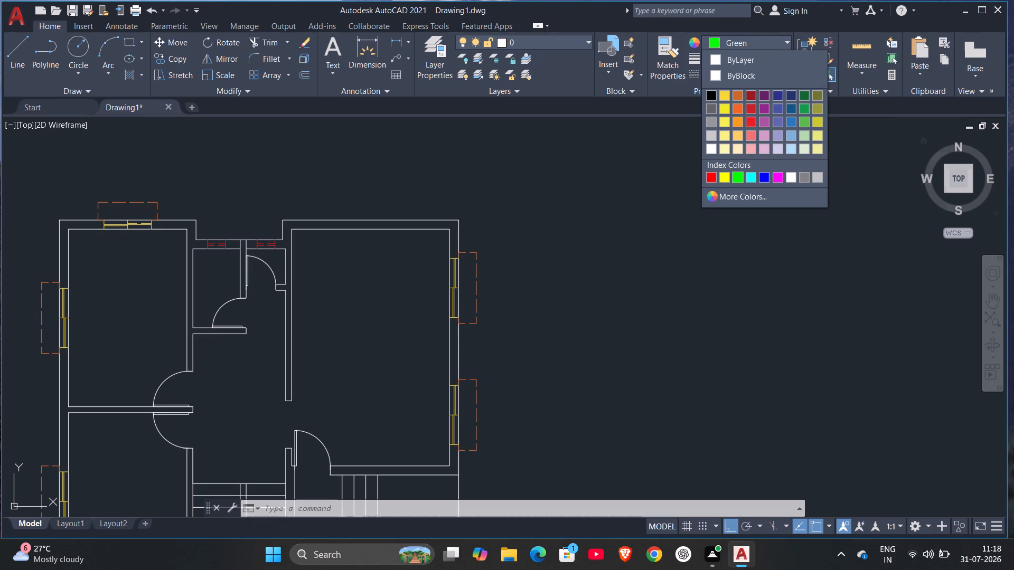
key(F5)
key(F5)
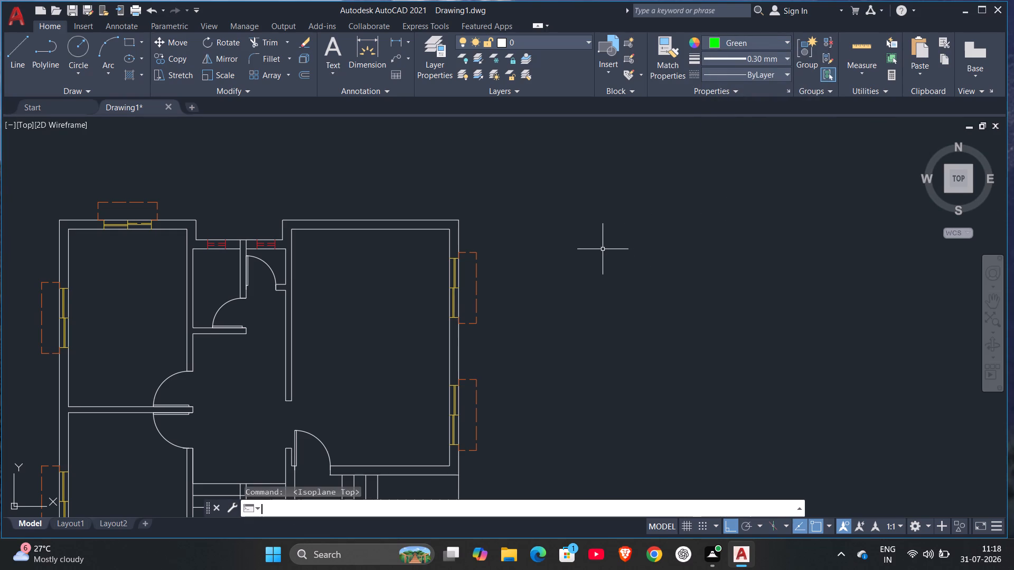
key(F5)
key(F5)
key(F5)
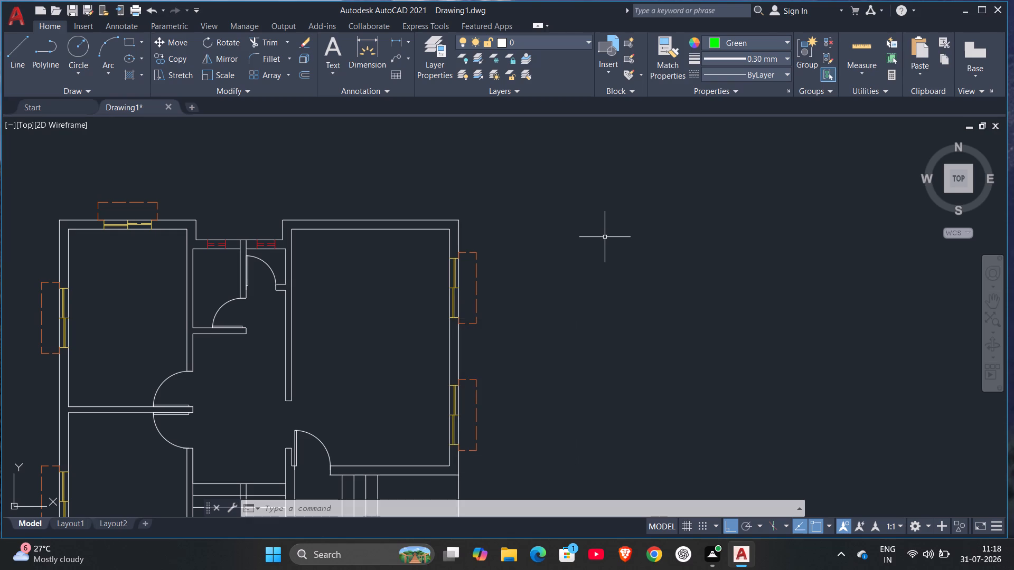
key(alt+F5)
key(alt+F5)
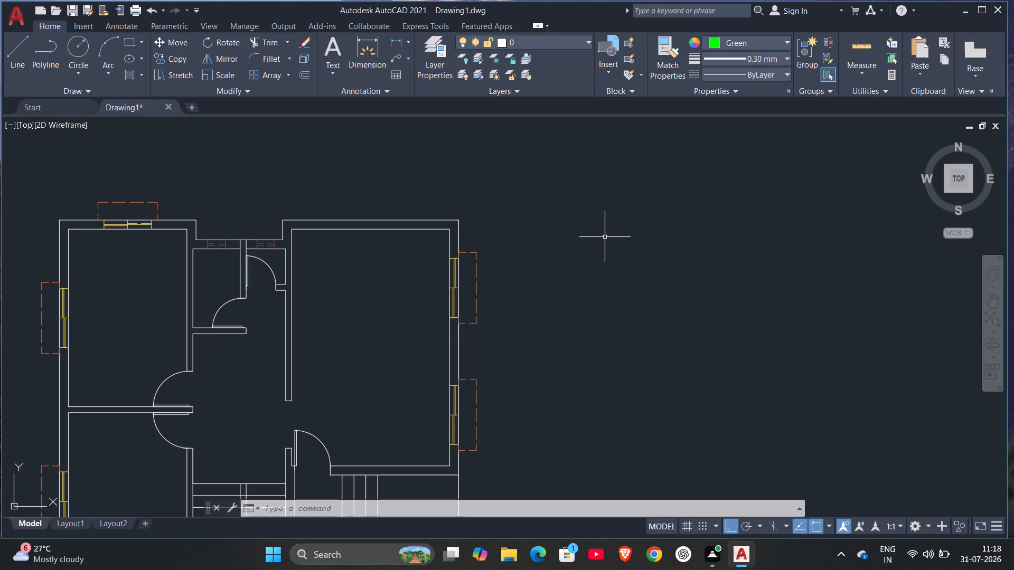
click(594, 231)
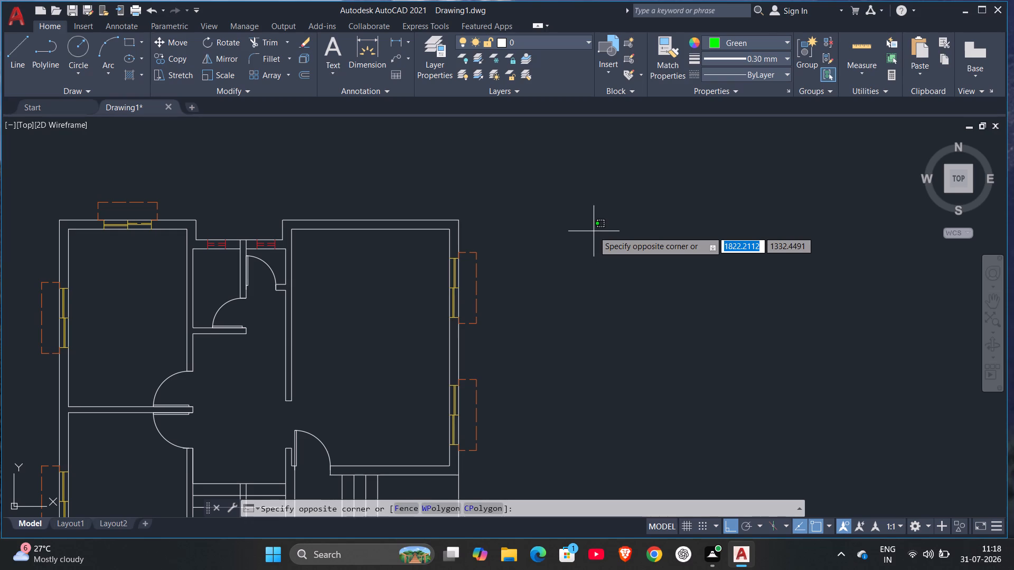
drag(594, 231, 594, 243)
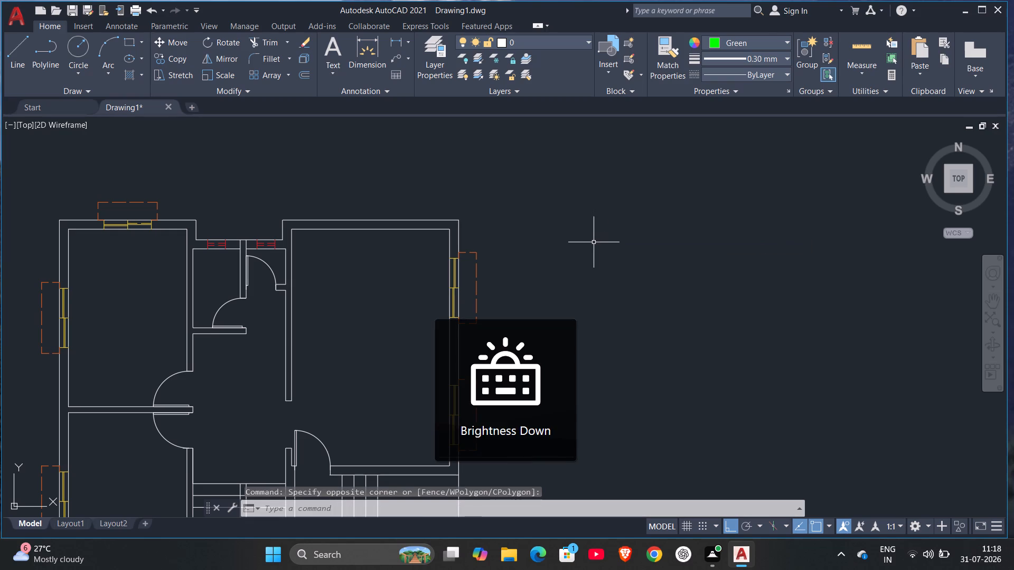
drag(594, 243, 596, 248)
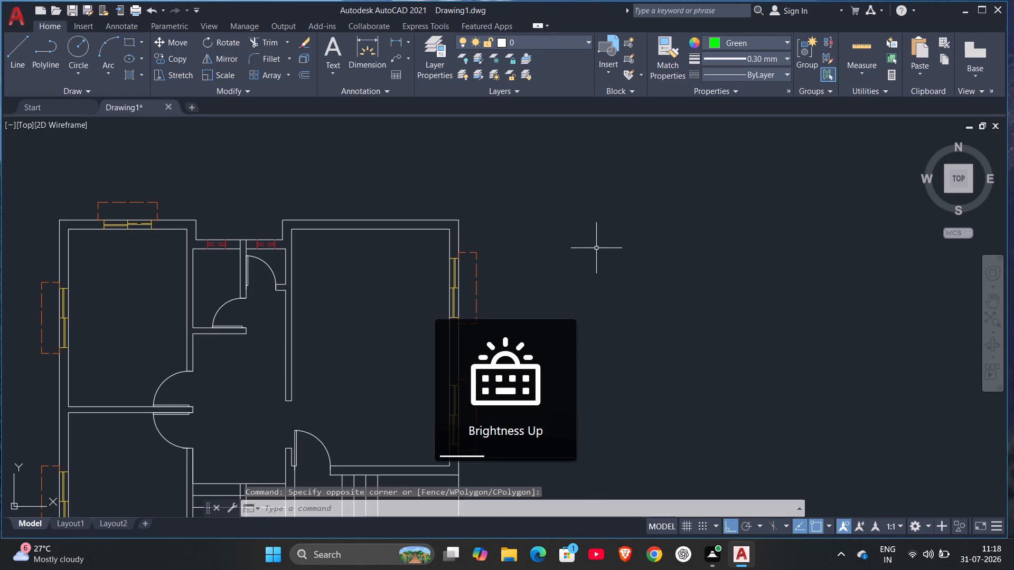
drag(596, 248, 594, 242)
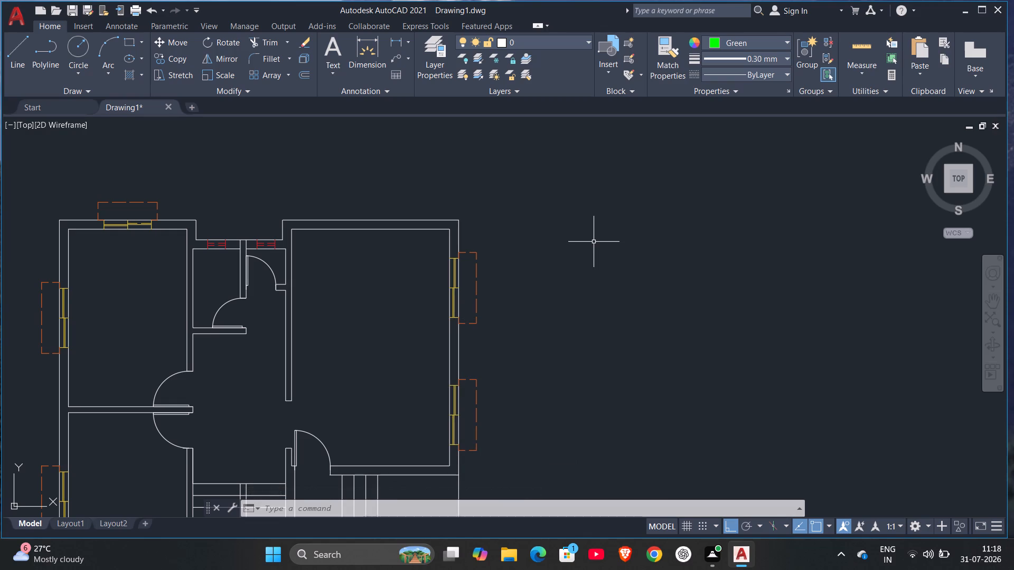
Start a green line near the outer southeast corner of the east room.
scroll(443, 224, down, 3)
middle_drag(458, 275, 466, 265)
scroll(458, 275, up, 2)
key(Escape)
key(l)
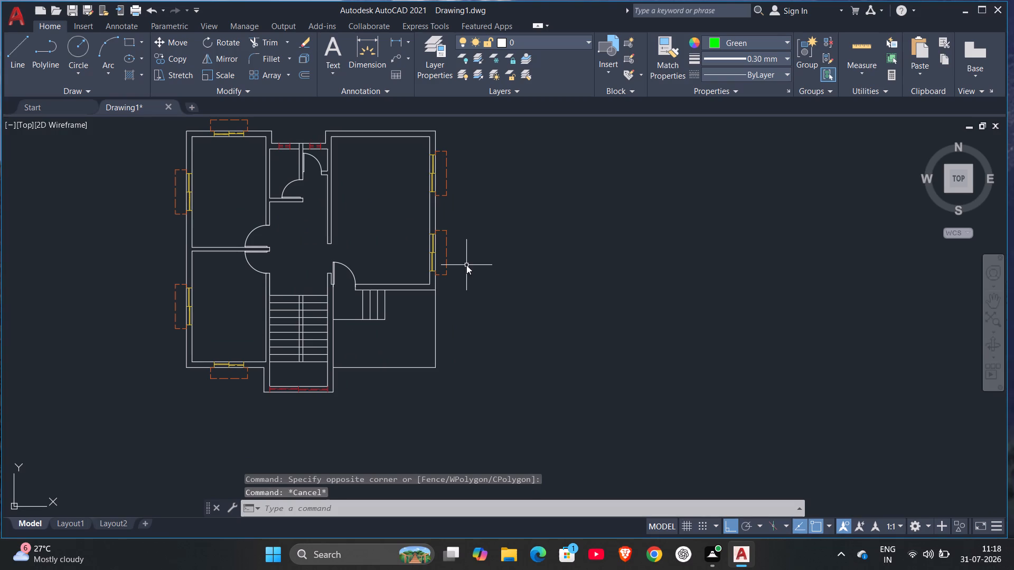
key(Return)
scroll(450, 288, up, 1)
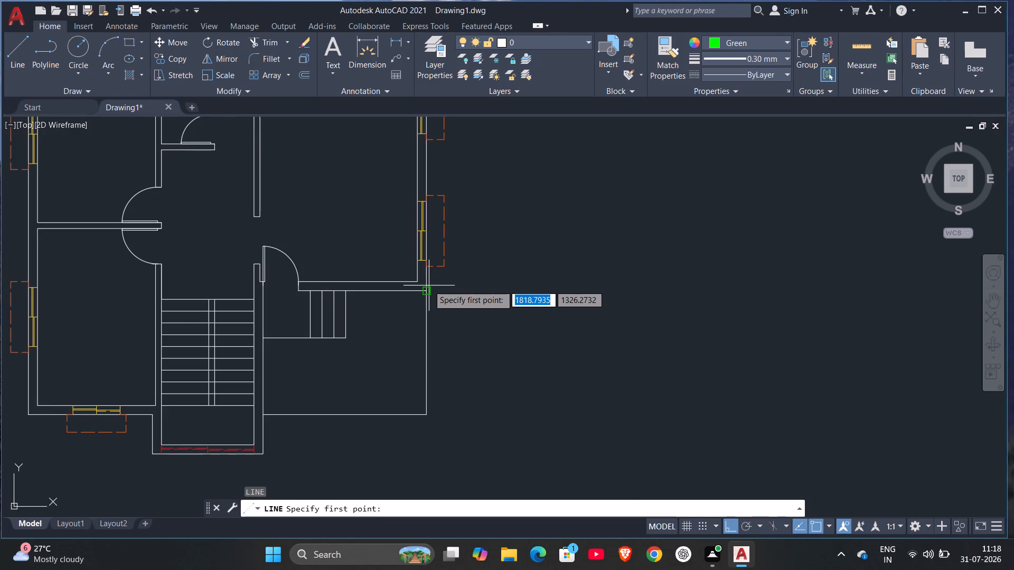
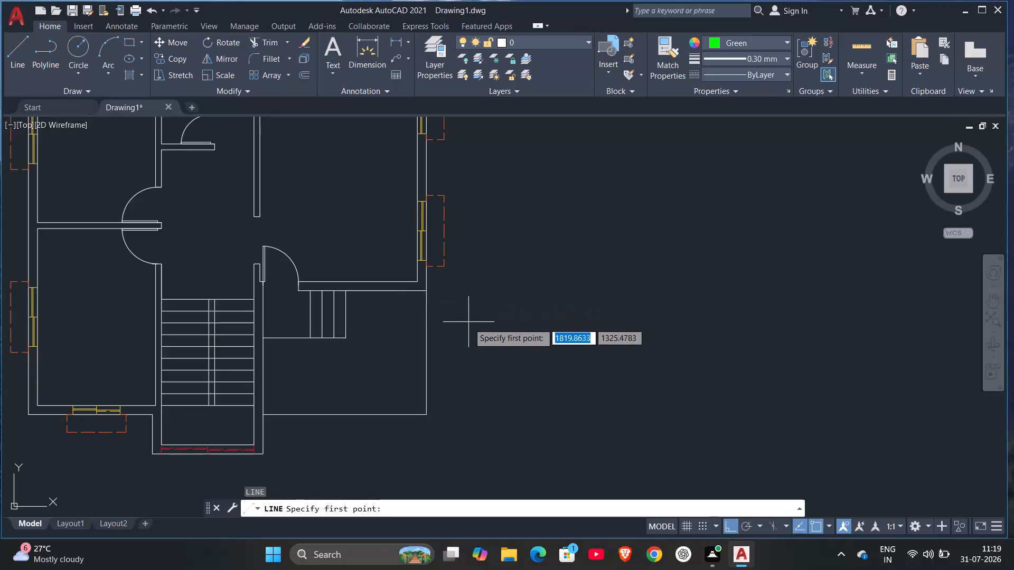
Draw a green line over the porch's south edge, from the stairwell's outer east wall to the plan's southeast corner.
scroll(468, 325, down, 1)
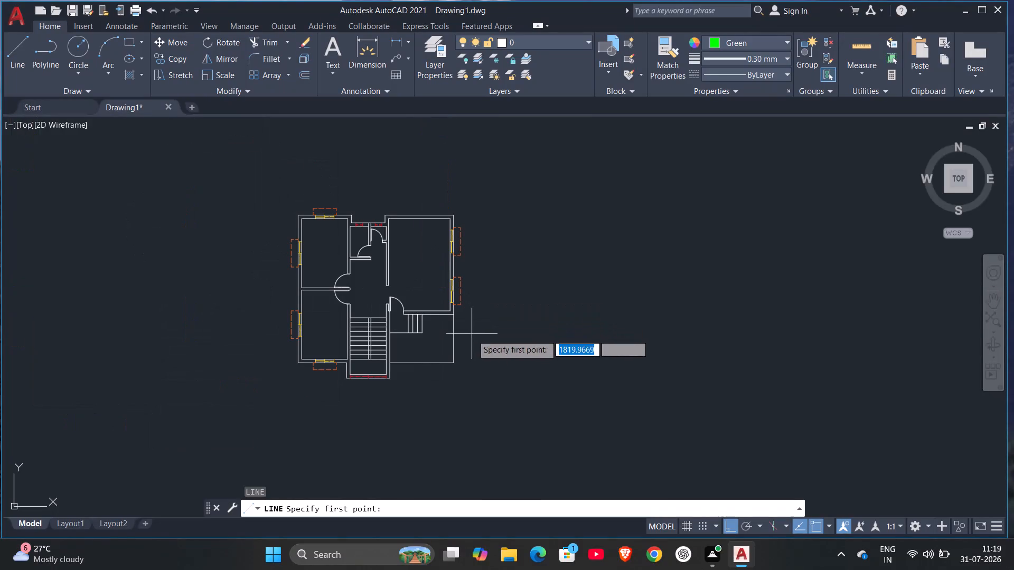
scroll(334, 343, up, 2)
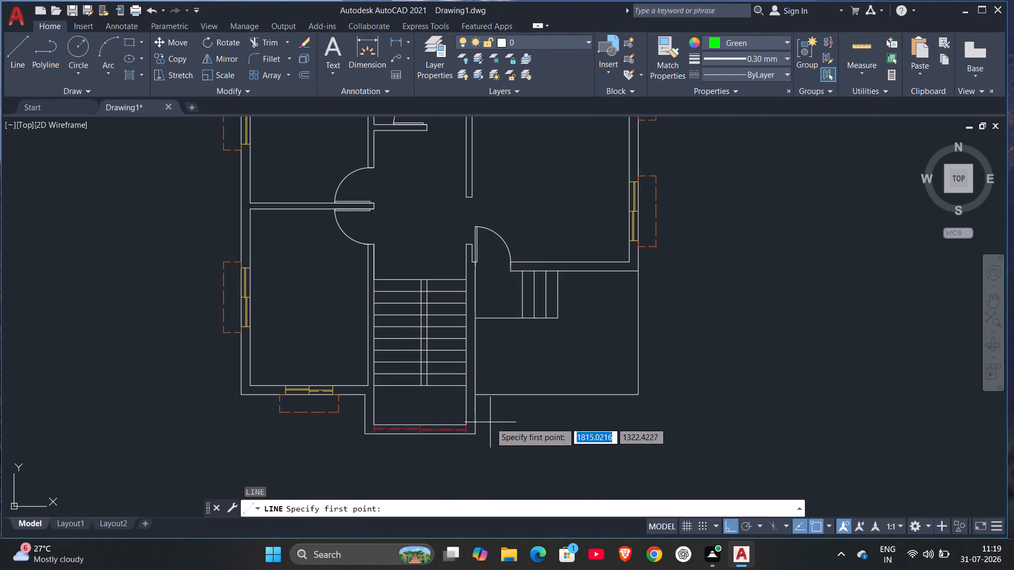
scroll(490, 420, up, 2)
click(450, 358)
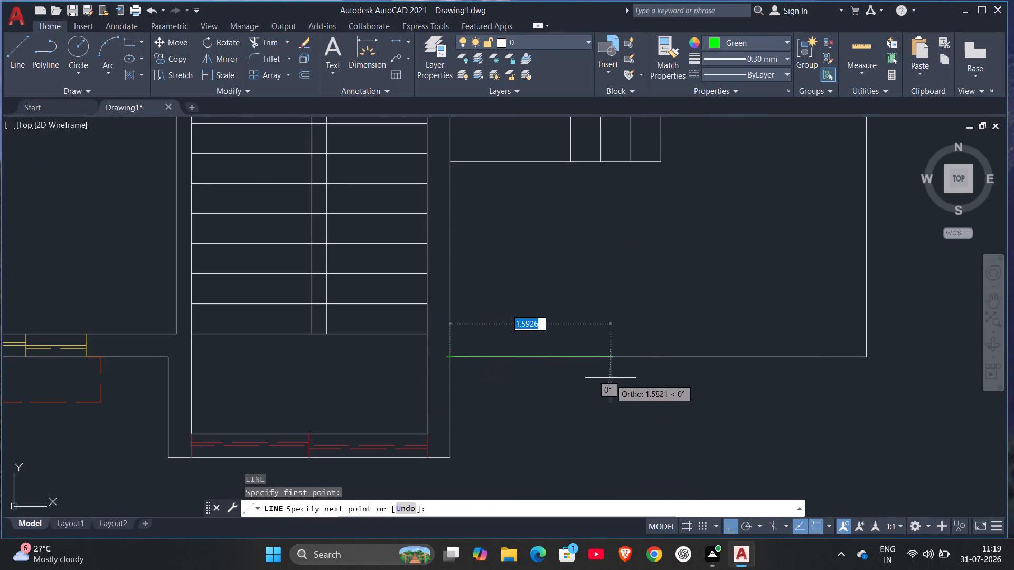
click(863, 356)
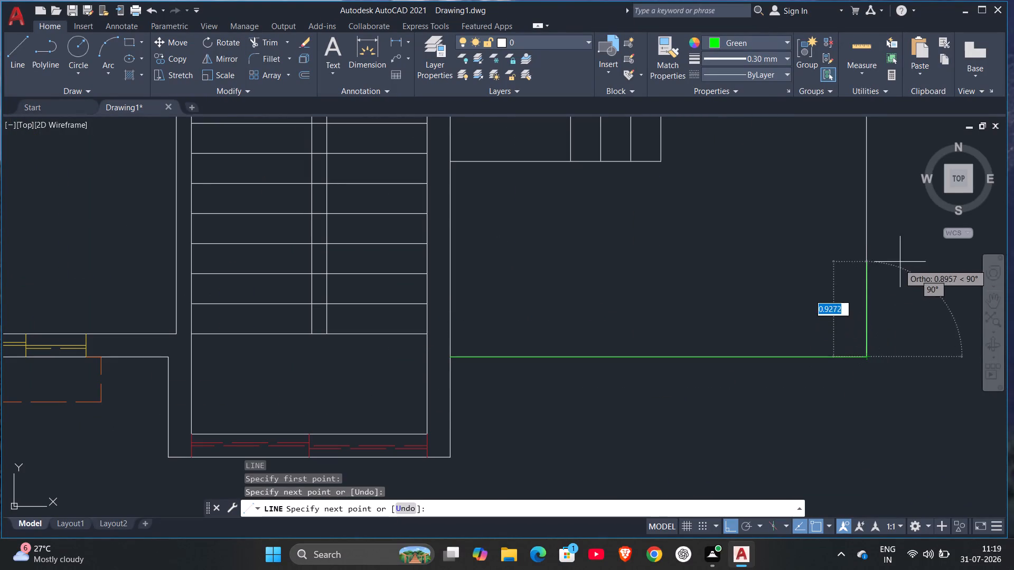
Continue the green line north along the outer east wall to the plan's northeast corner.
middle_drag(884, 281, 789, 531)
scroll(788, 448, up, 3)
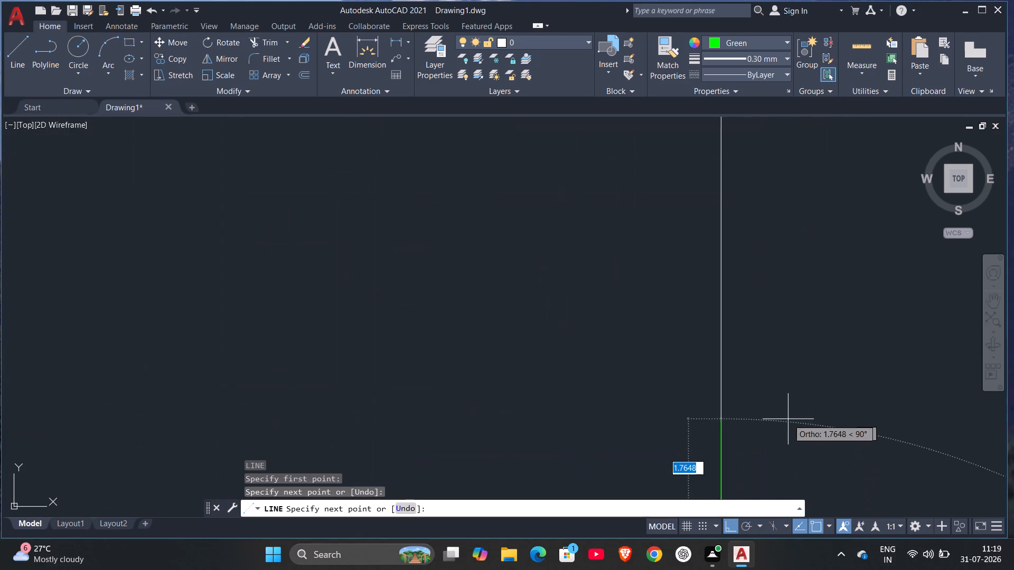
scroll(788, 419, down, 4)
scroll(805, 331, down, 2)
middle_drag(758, 148, 713, 278)
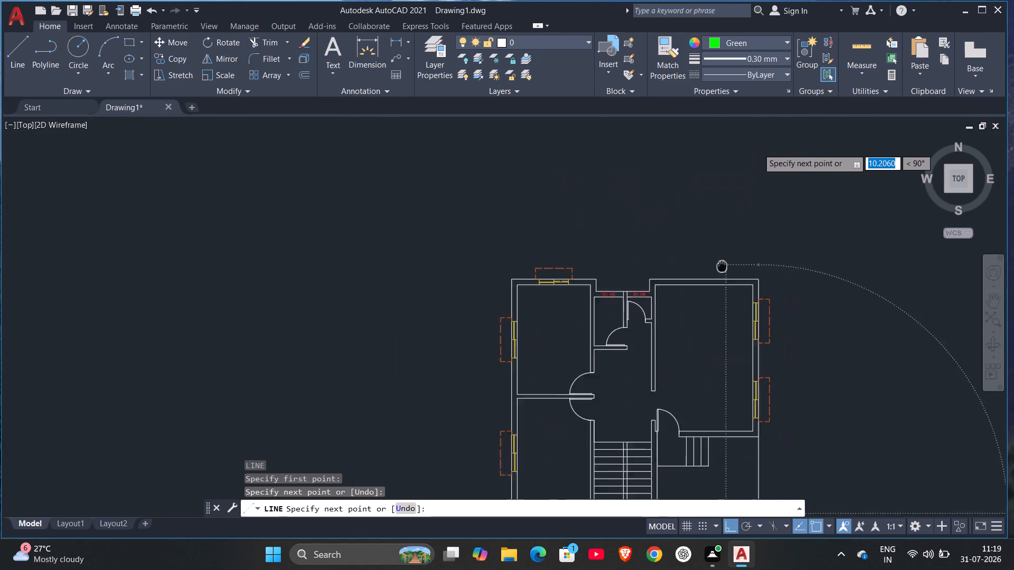
middle_drag(713, 278, 654, 368)
scroll(666, 334, up, 2)
scroll(670, 363, down, 1)
middle_drag(671, 382, 670, 218)
scroll(670, 231, up, 2)
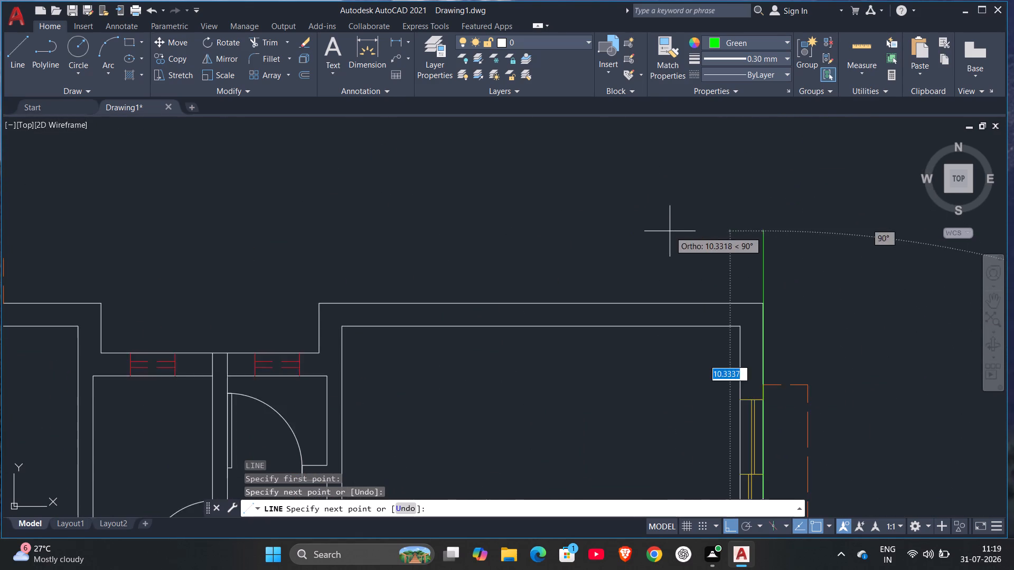
scroll(670, 231, up, 1)
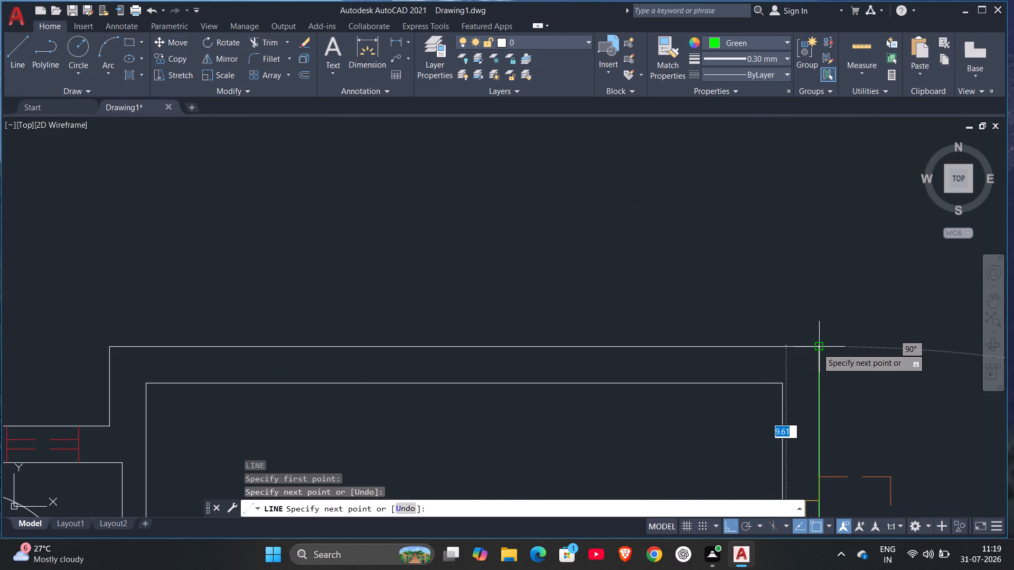
click(817, 348)
Continue the green line west along the outer north walls, following the central recess, to the northwest corner.
middle_drag(340, 361, 591, 285)
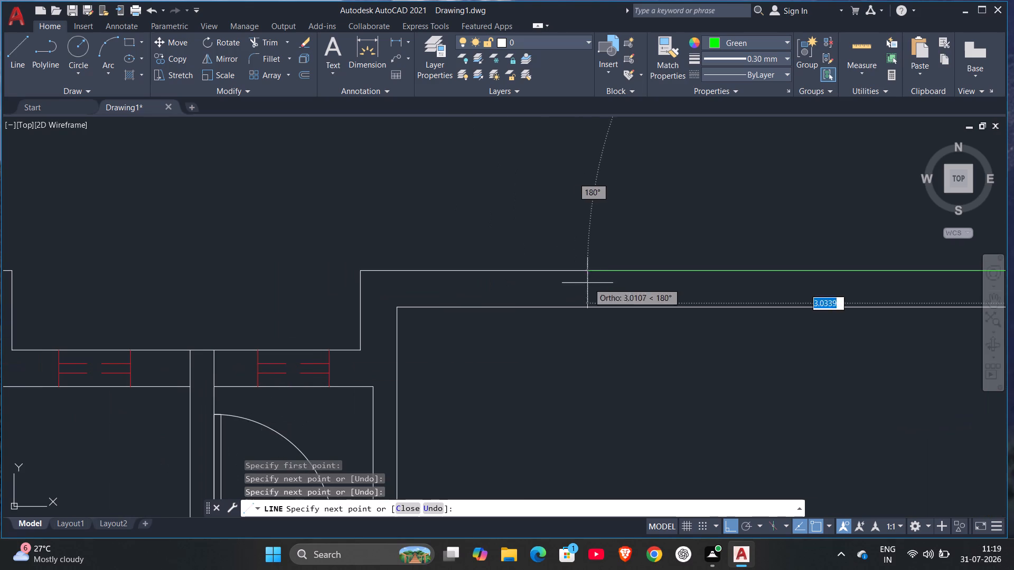
click(363, 271)
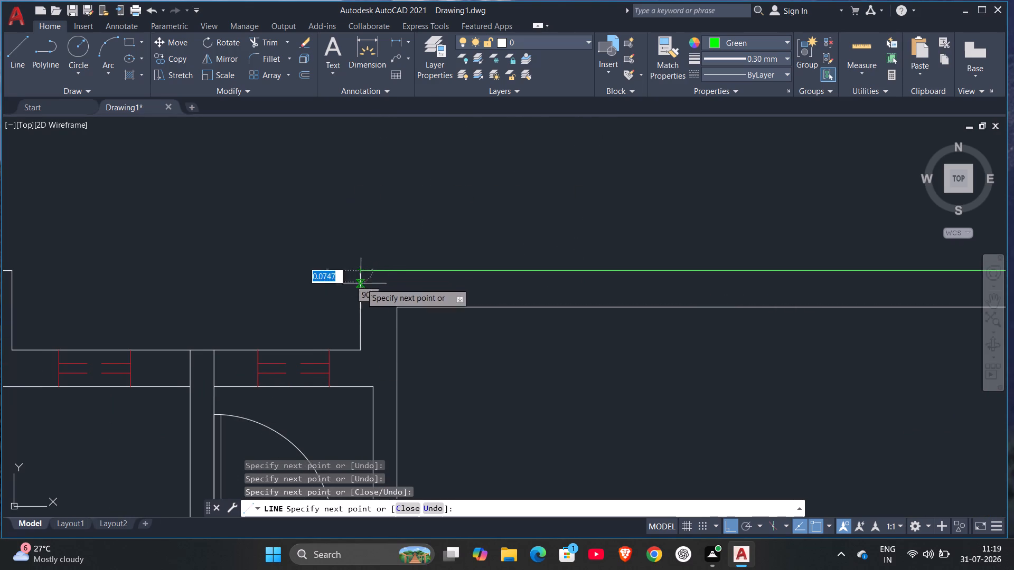
click(359, 348)
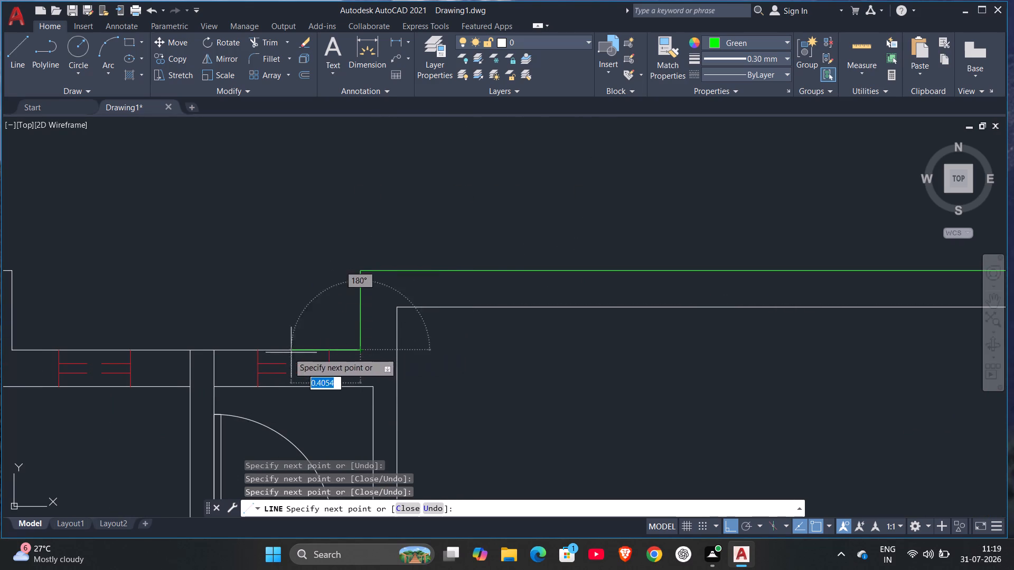
middle_drag(86, 350, 447, 363)
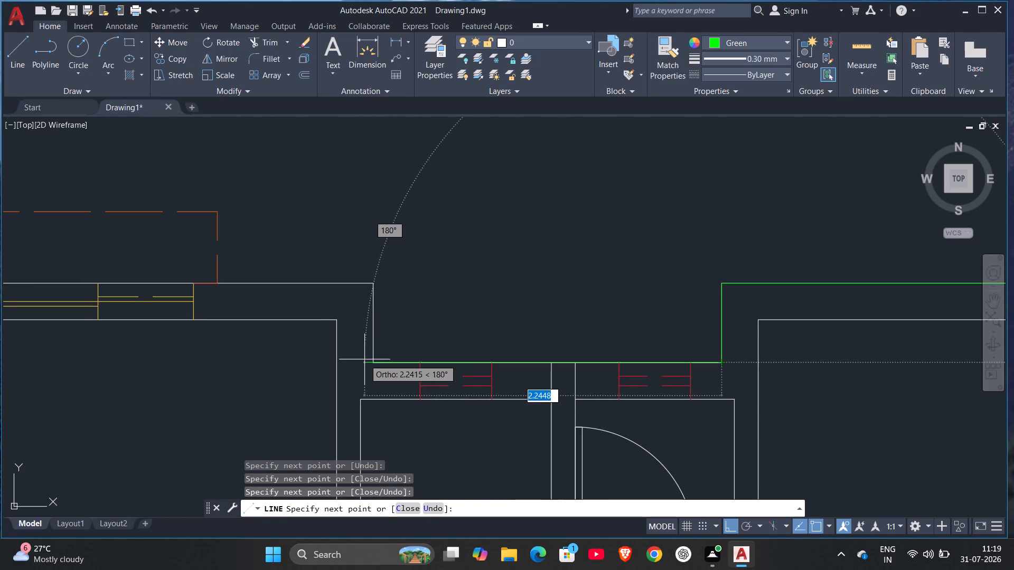
click(372, 363)
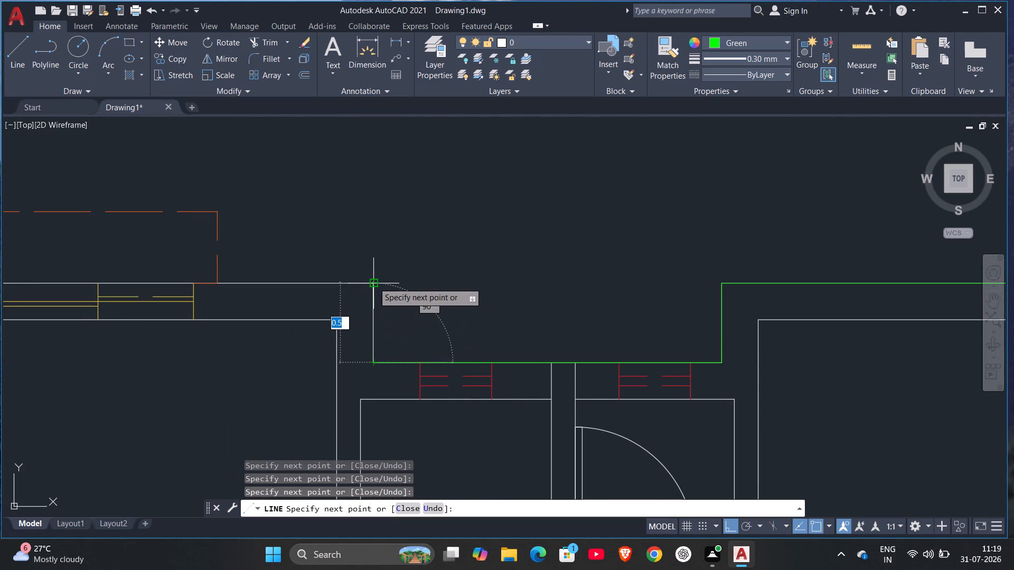
click(373, 282)
middle_drag(126, 298, 596, 302)
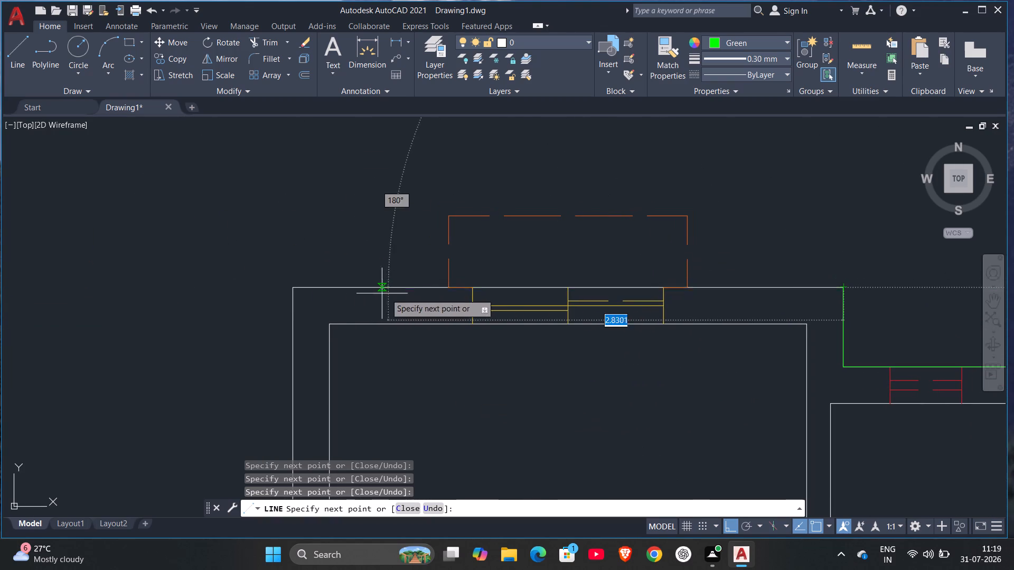
click(291, 286)
Continue the green line down the outer west wall and east along the south wall to the stairwell projection.
scroll(283, 370, down, 3)
middle_drag(295, 349, 303, 329)
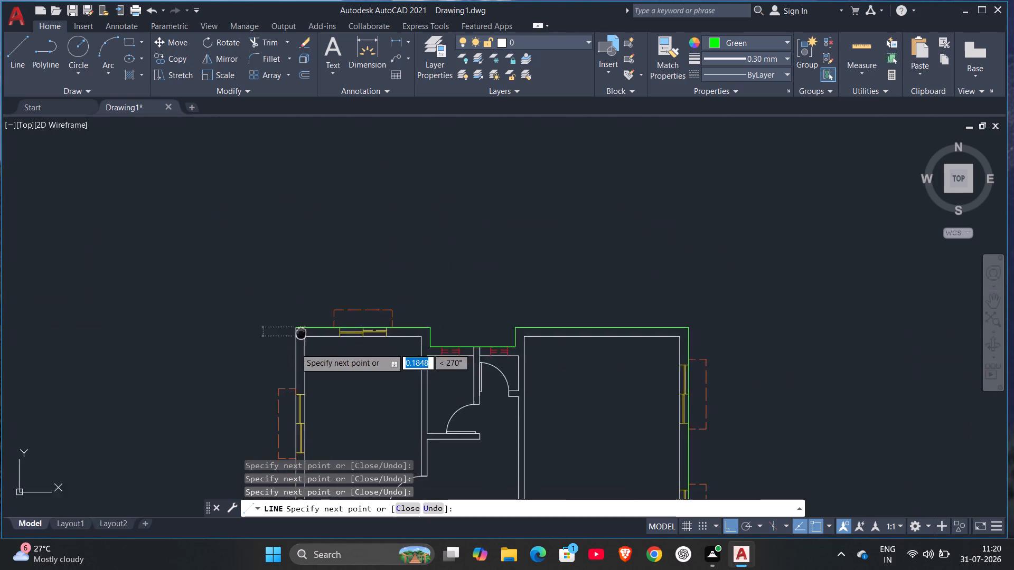
middle_drag(303, 329, 392, 179)
scroll(392, 182, up, 1)
scroll(386, 221, down, 3)
middle_drag(383, 322, 425, 252)
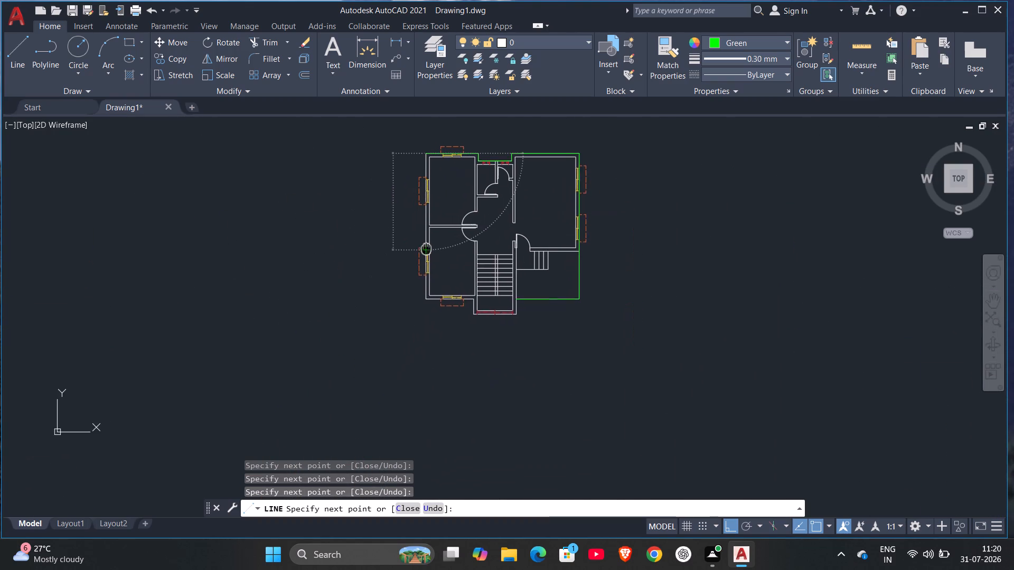
middle_drag(425, 252, 424, 255)
scroll(424, 259, down, 1)
scroll(423, 263, up, 5)
middle_drag(409, 364, 457, 191)
click(476, 358)
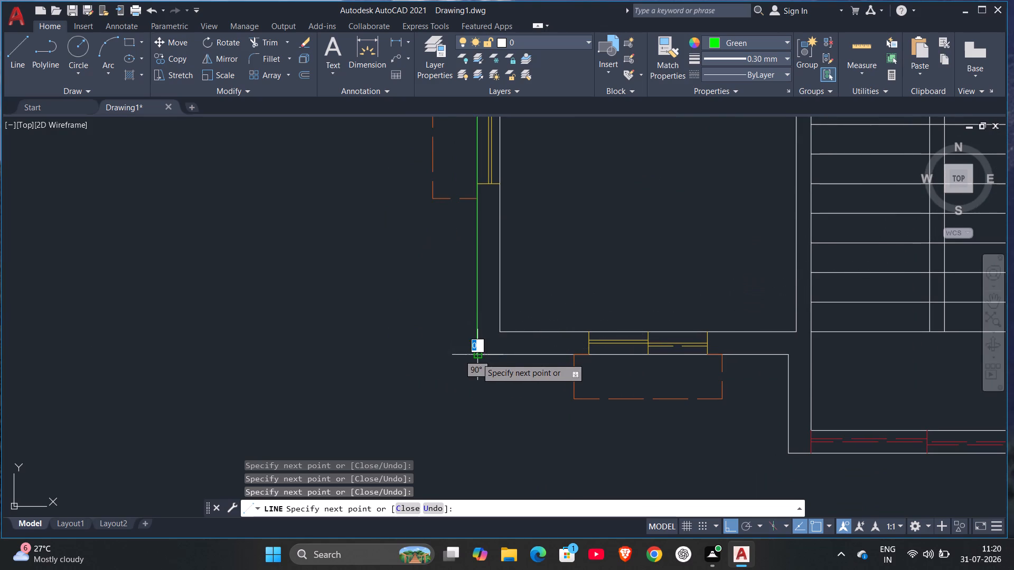
click(785, 355)
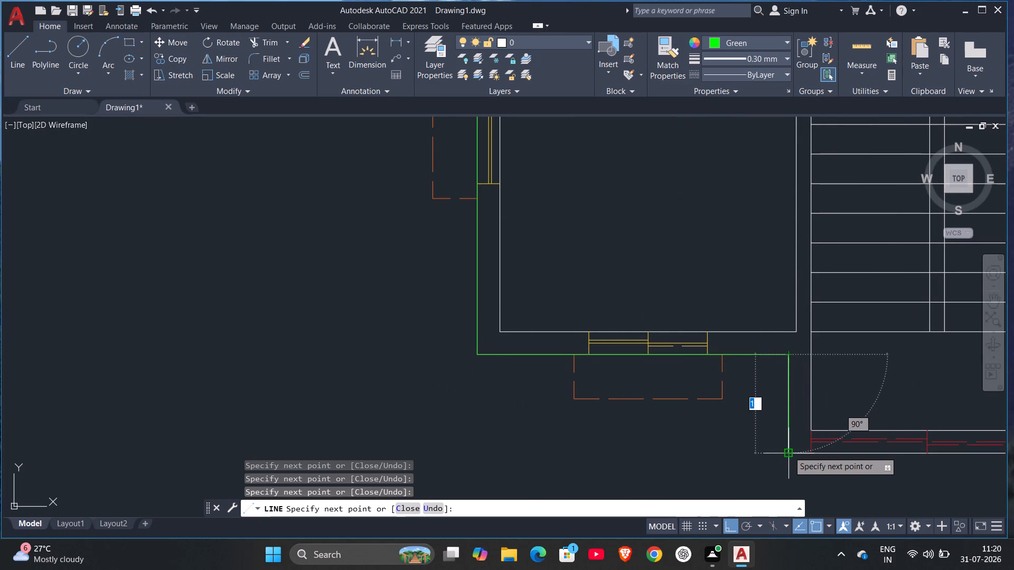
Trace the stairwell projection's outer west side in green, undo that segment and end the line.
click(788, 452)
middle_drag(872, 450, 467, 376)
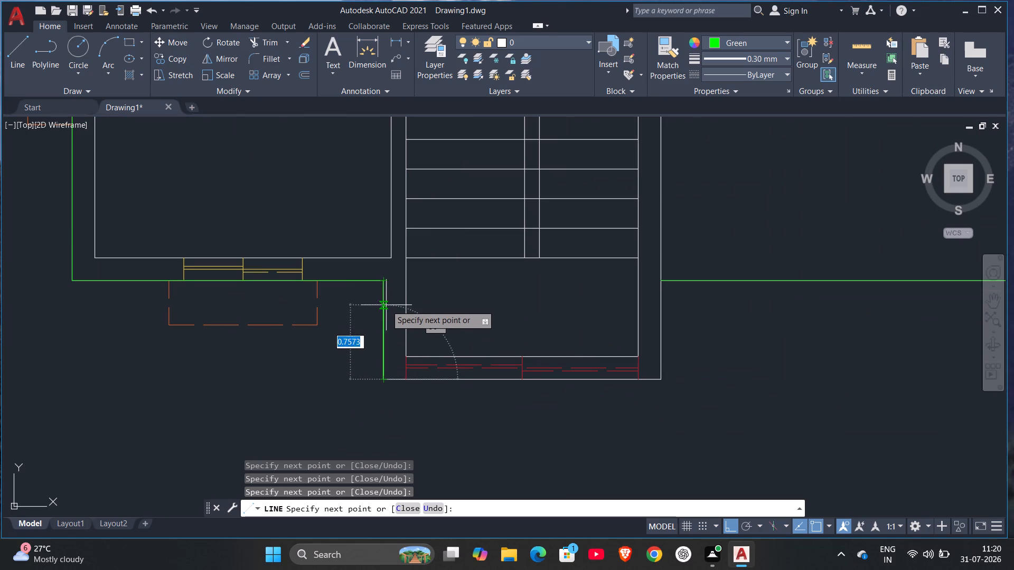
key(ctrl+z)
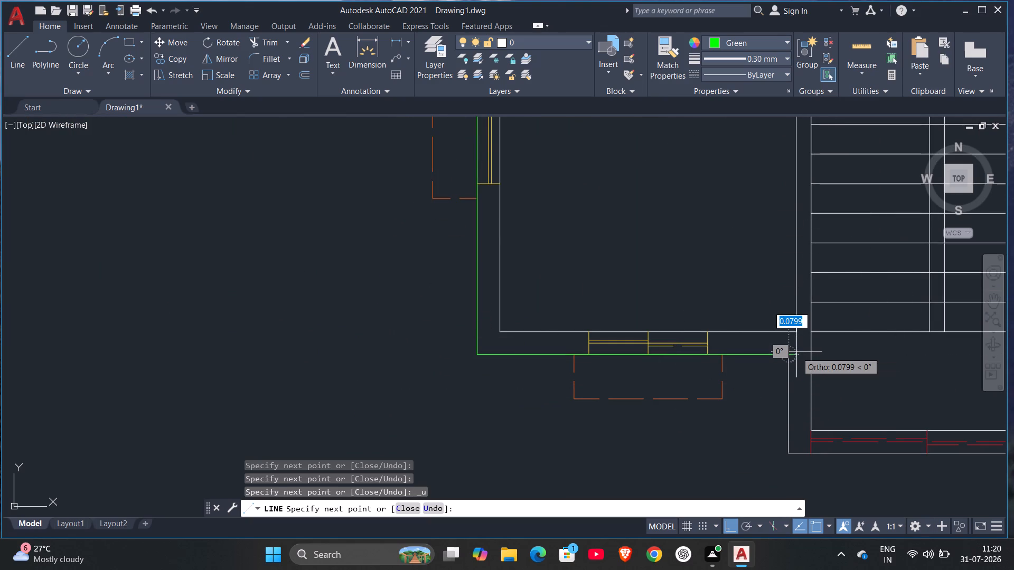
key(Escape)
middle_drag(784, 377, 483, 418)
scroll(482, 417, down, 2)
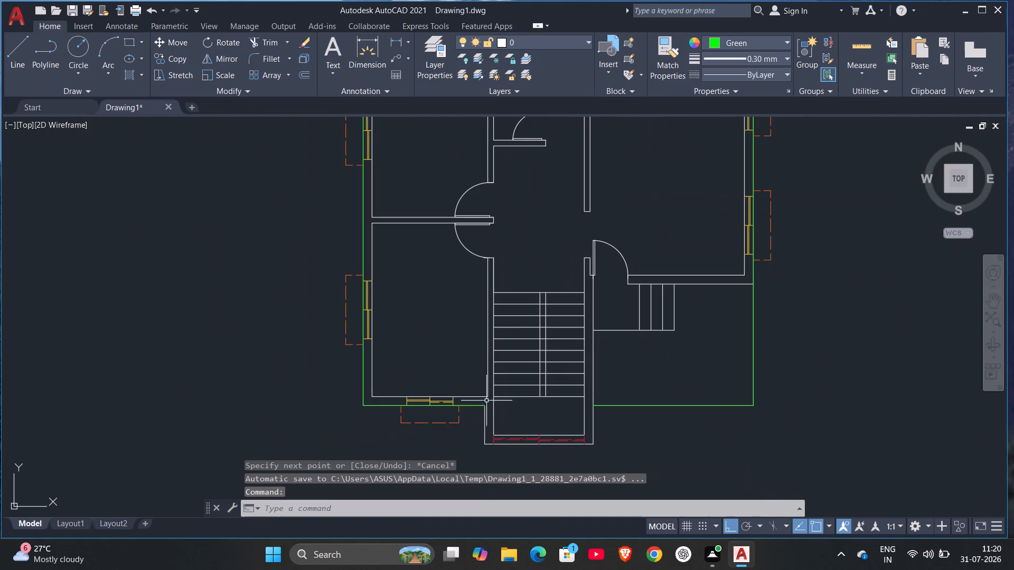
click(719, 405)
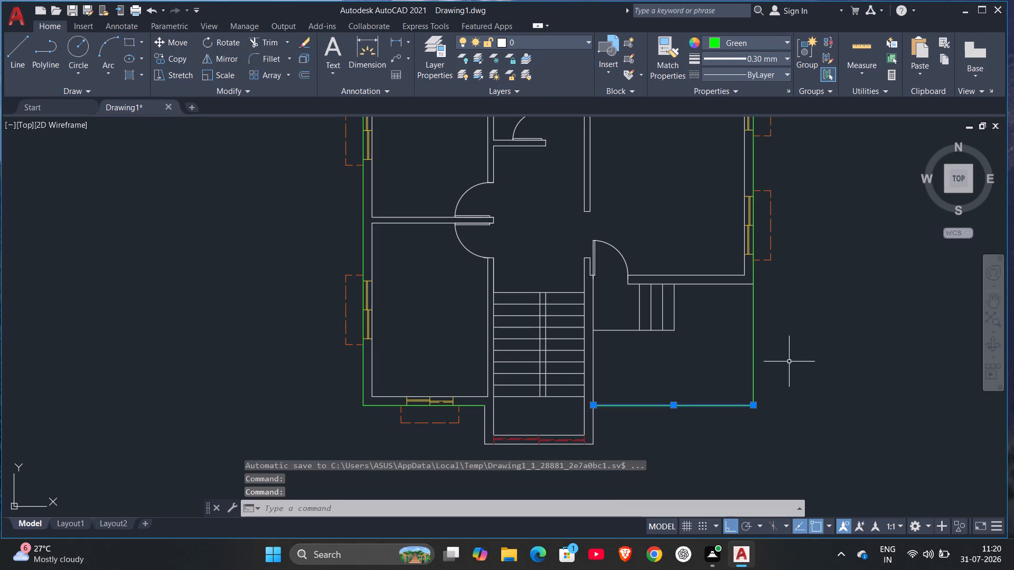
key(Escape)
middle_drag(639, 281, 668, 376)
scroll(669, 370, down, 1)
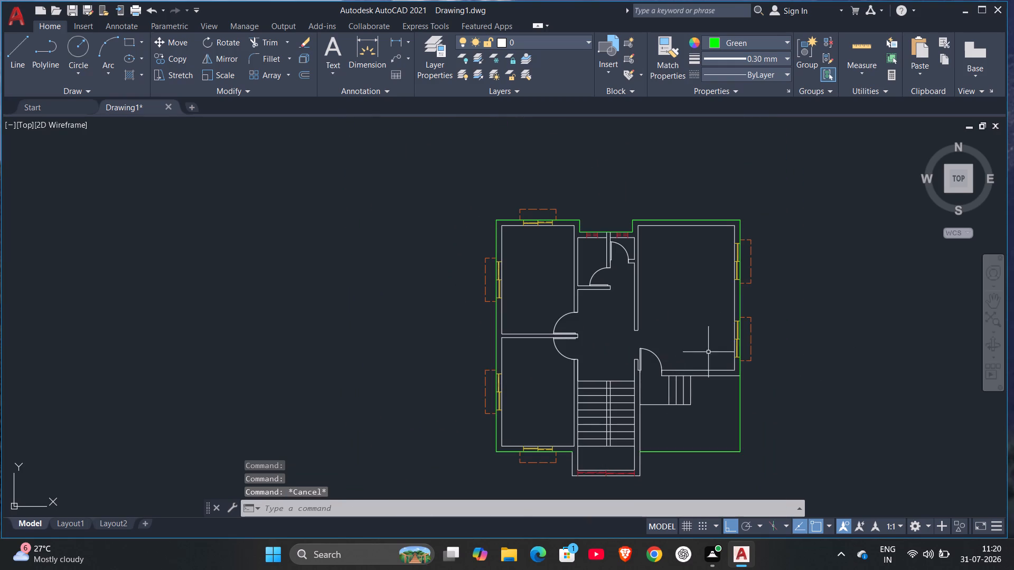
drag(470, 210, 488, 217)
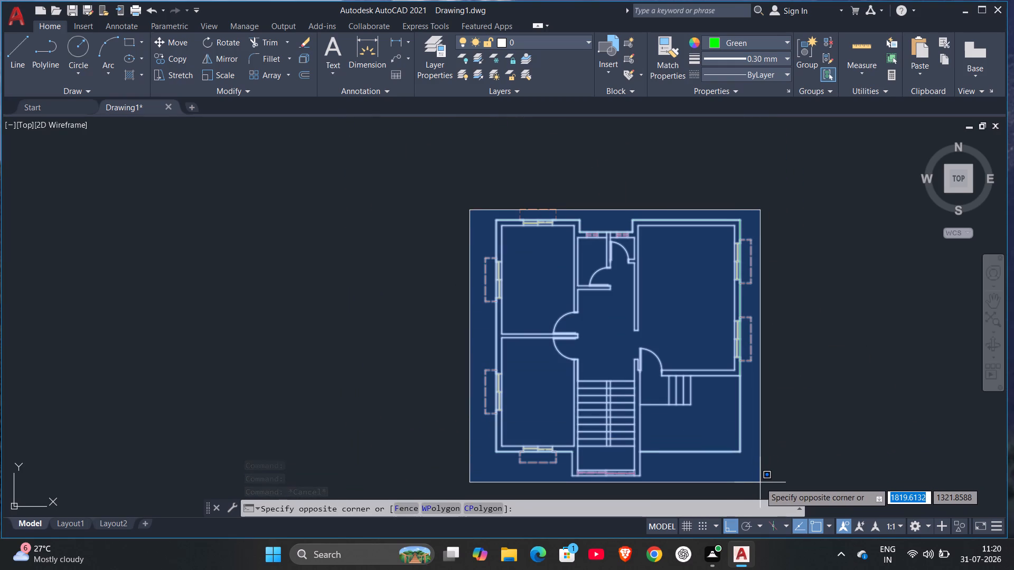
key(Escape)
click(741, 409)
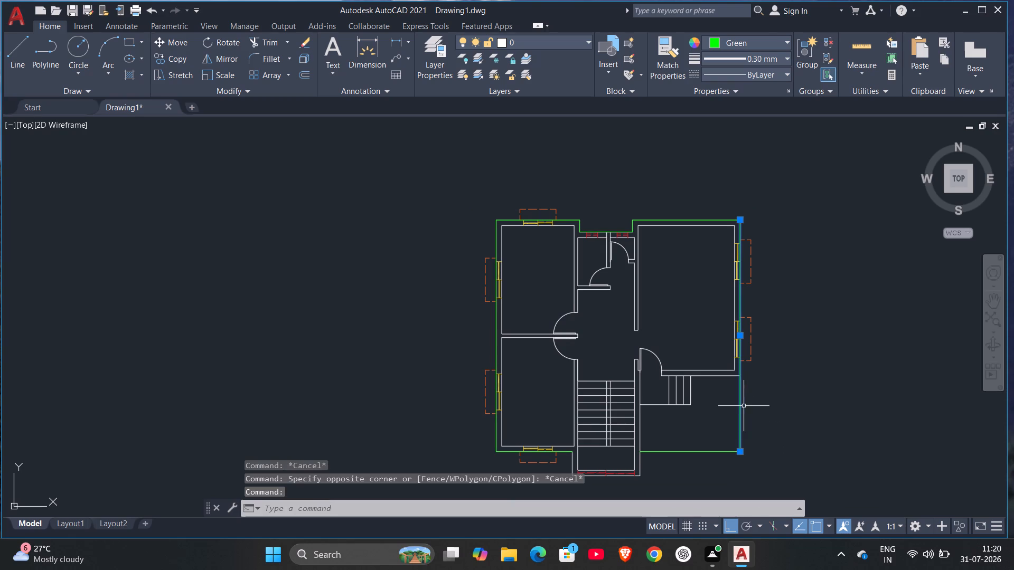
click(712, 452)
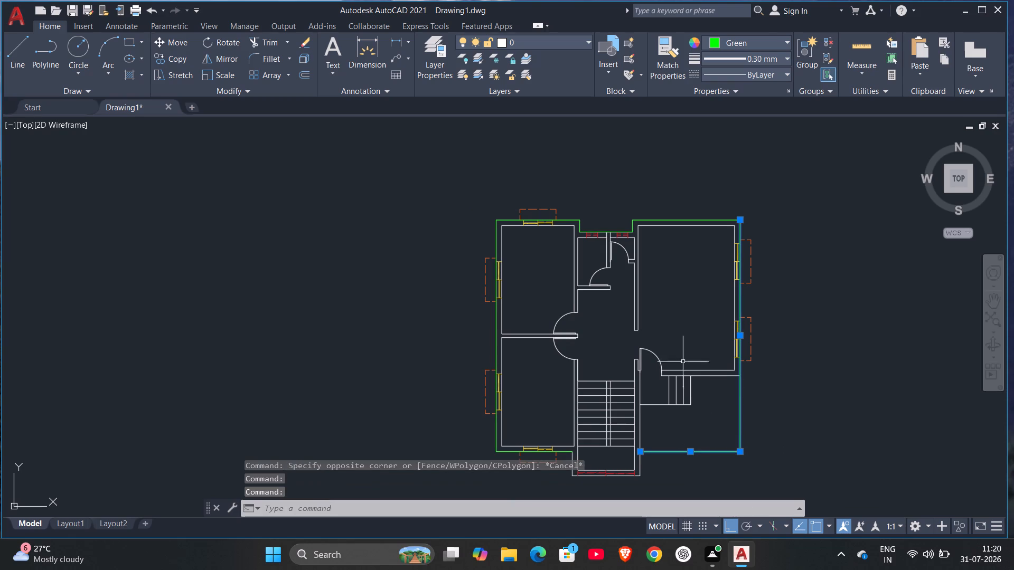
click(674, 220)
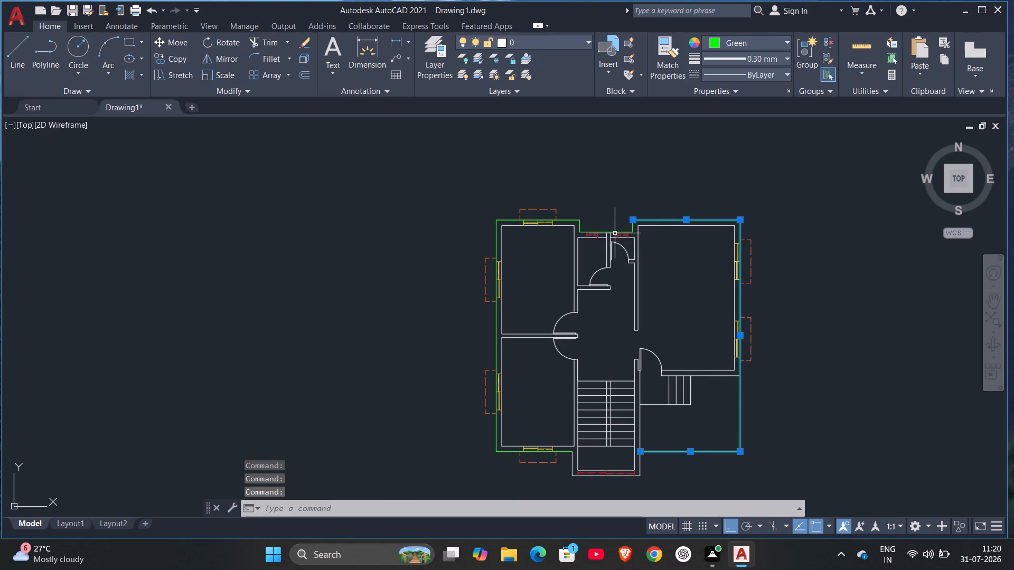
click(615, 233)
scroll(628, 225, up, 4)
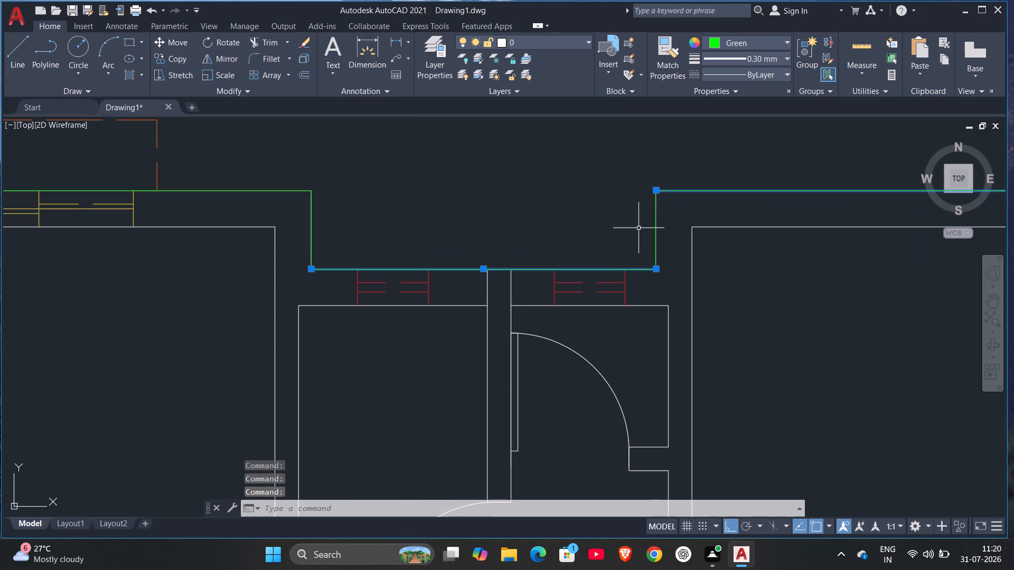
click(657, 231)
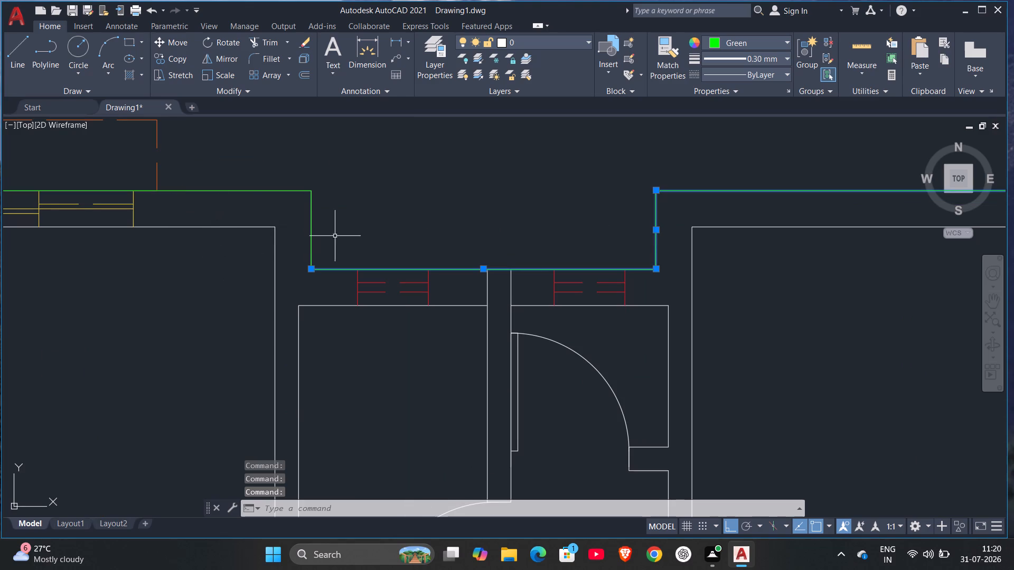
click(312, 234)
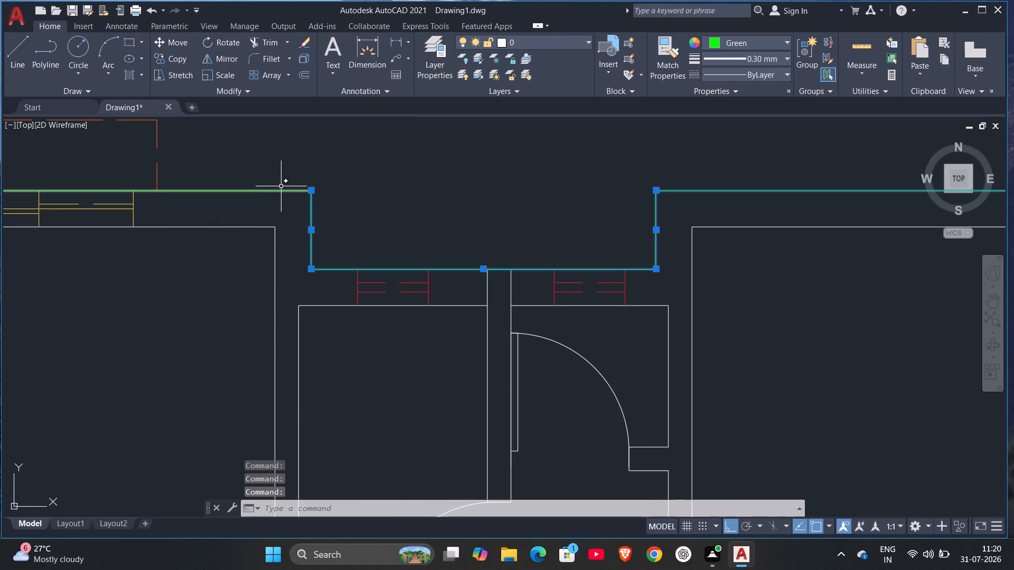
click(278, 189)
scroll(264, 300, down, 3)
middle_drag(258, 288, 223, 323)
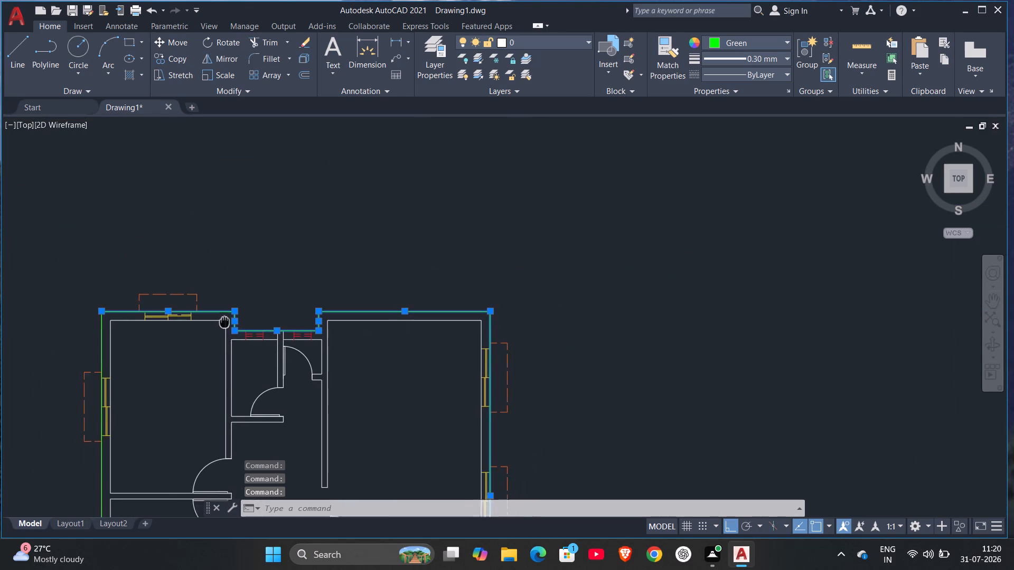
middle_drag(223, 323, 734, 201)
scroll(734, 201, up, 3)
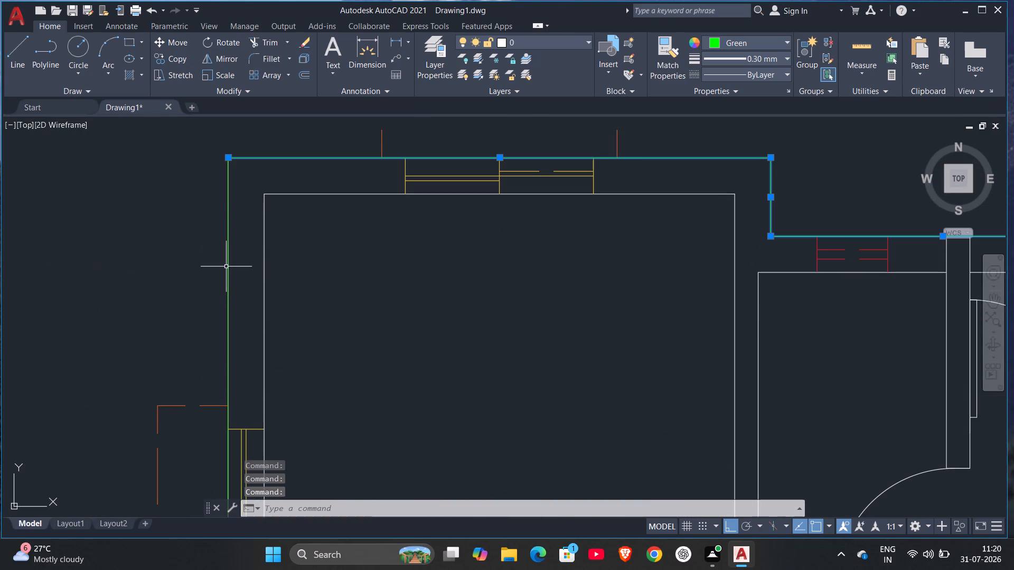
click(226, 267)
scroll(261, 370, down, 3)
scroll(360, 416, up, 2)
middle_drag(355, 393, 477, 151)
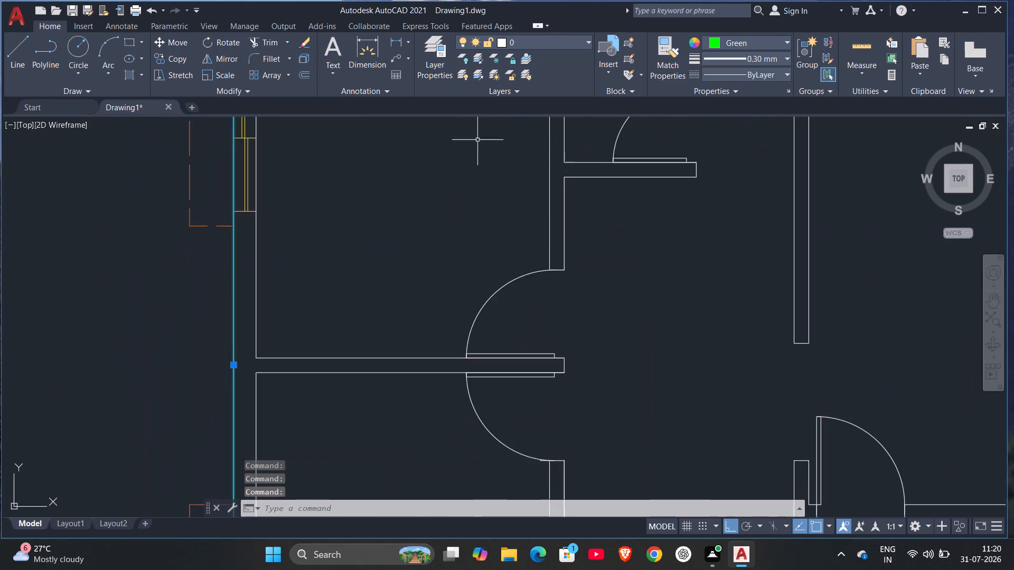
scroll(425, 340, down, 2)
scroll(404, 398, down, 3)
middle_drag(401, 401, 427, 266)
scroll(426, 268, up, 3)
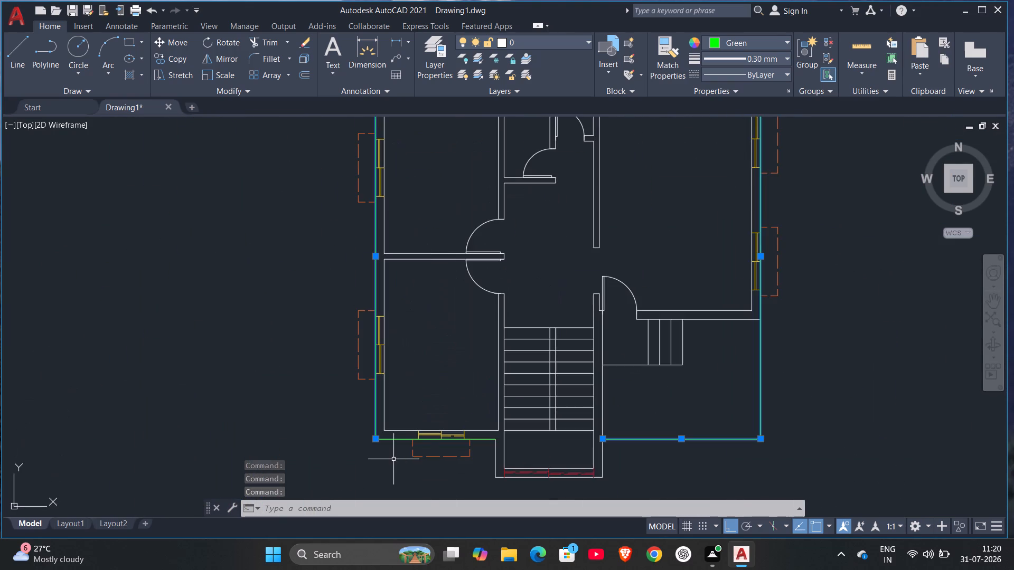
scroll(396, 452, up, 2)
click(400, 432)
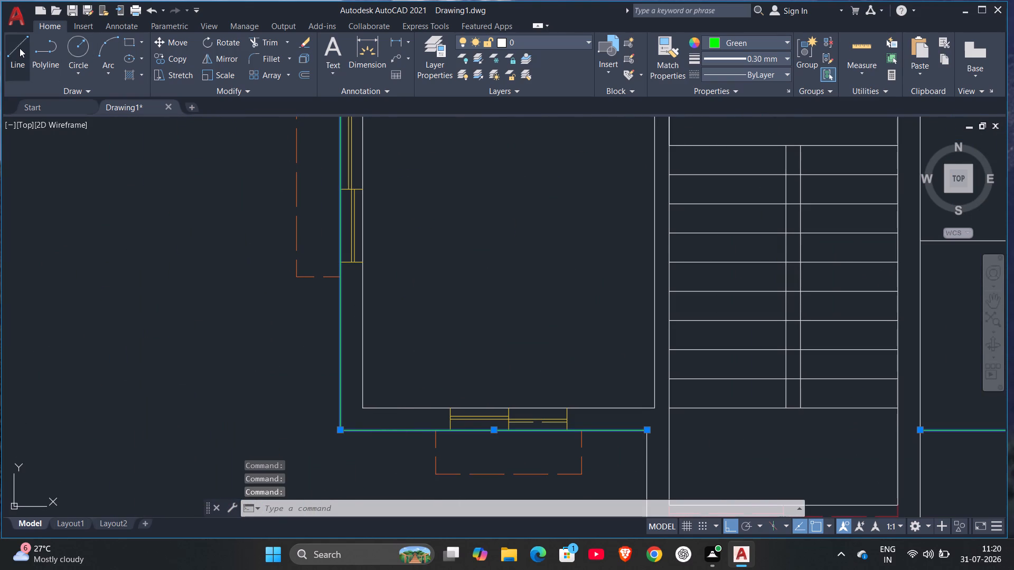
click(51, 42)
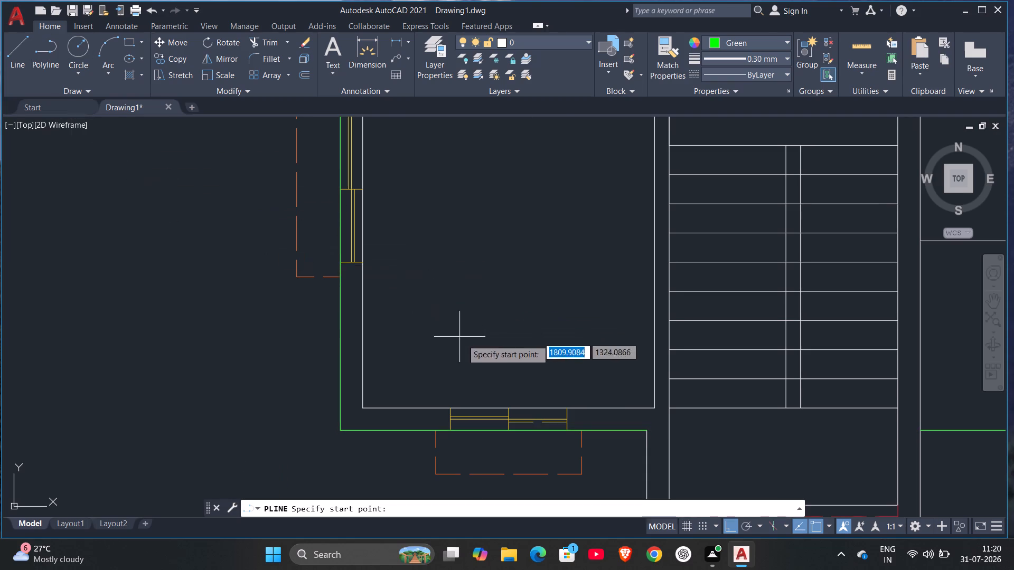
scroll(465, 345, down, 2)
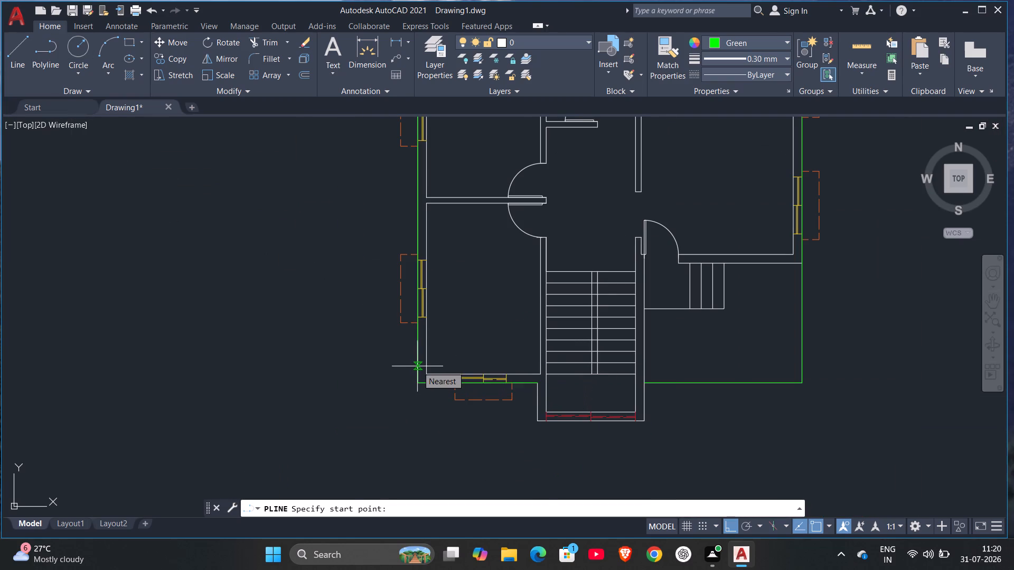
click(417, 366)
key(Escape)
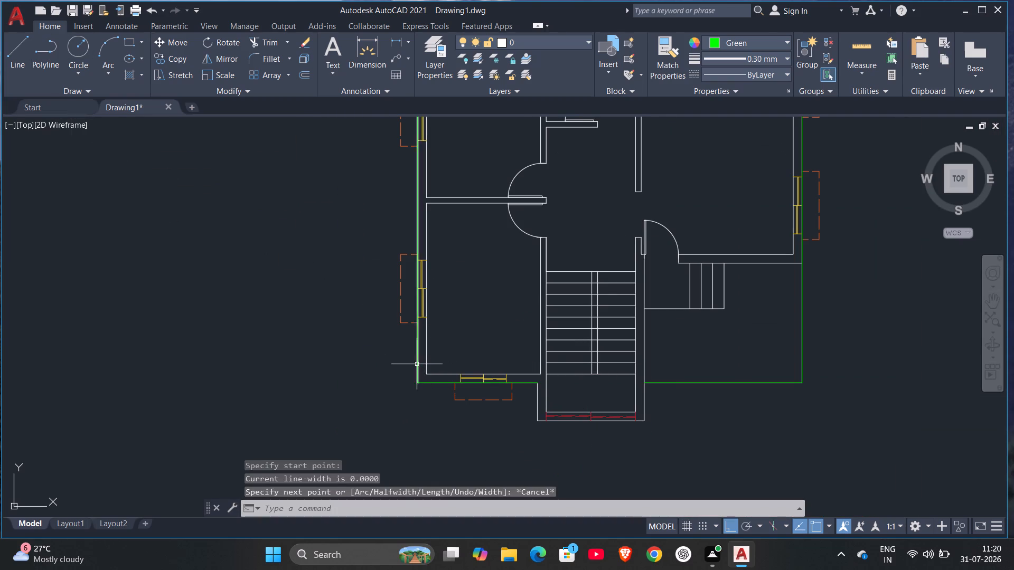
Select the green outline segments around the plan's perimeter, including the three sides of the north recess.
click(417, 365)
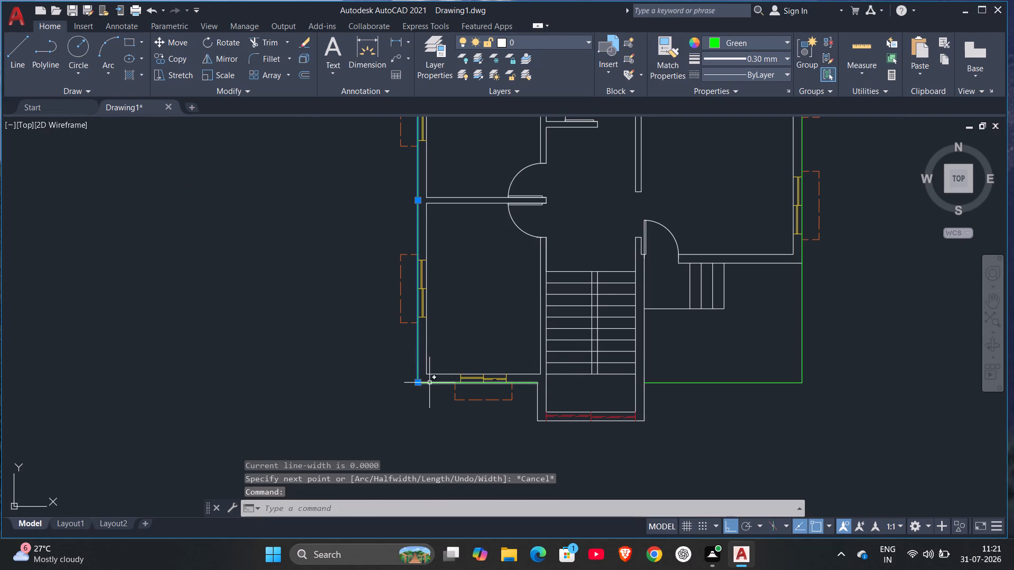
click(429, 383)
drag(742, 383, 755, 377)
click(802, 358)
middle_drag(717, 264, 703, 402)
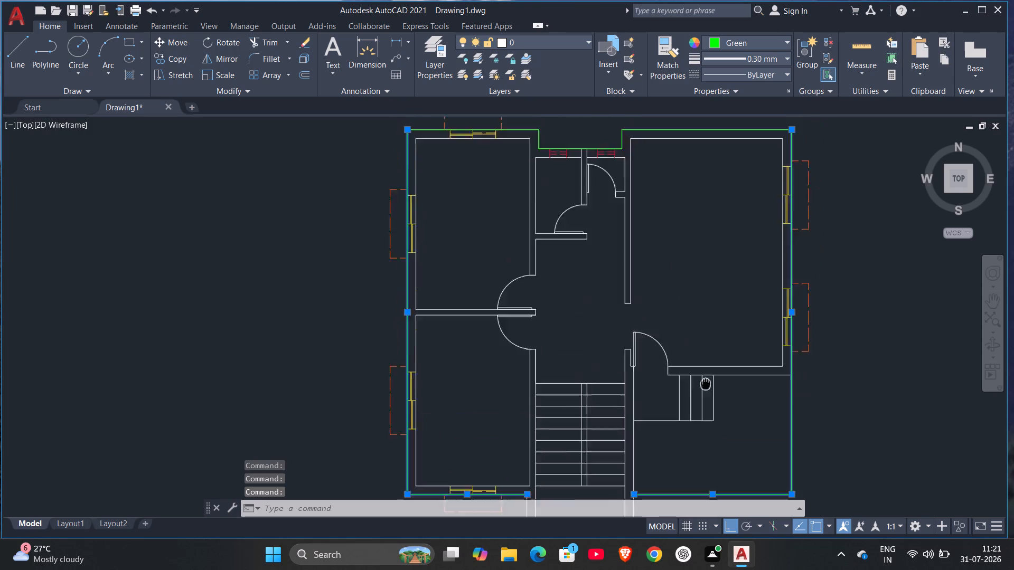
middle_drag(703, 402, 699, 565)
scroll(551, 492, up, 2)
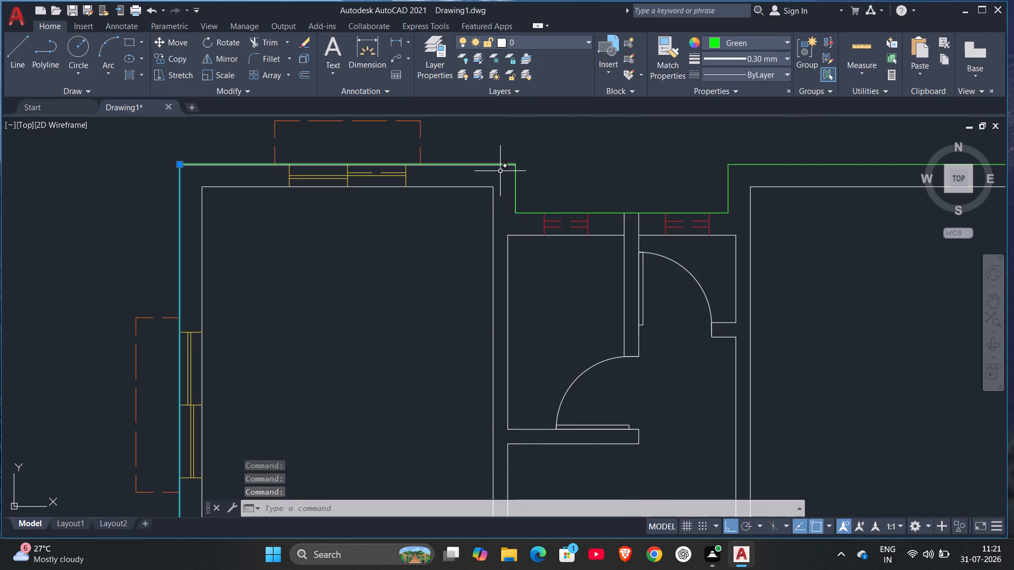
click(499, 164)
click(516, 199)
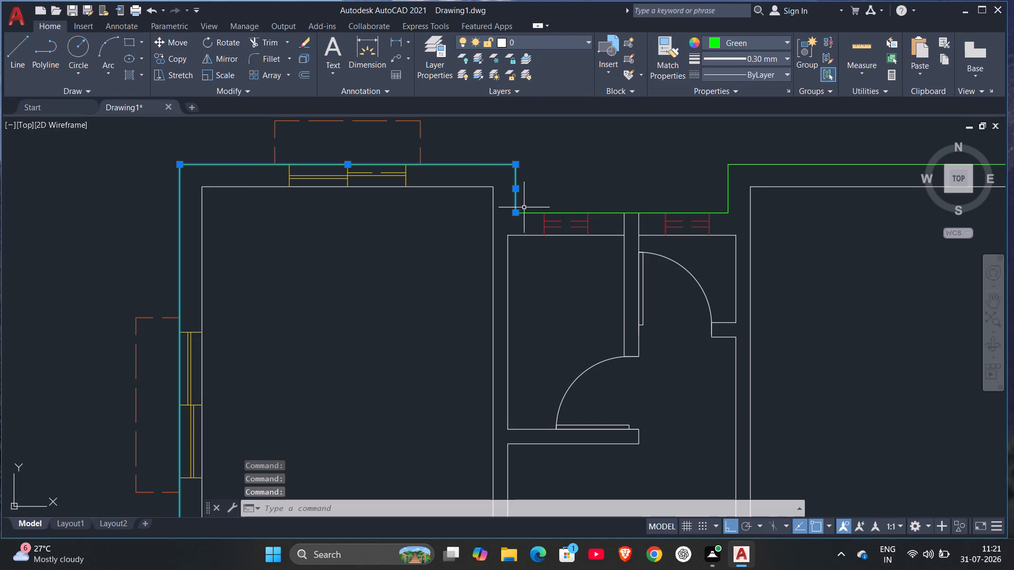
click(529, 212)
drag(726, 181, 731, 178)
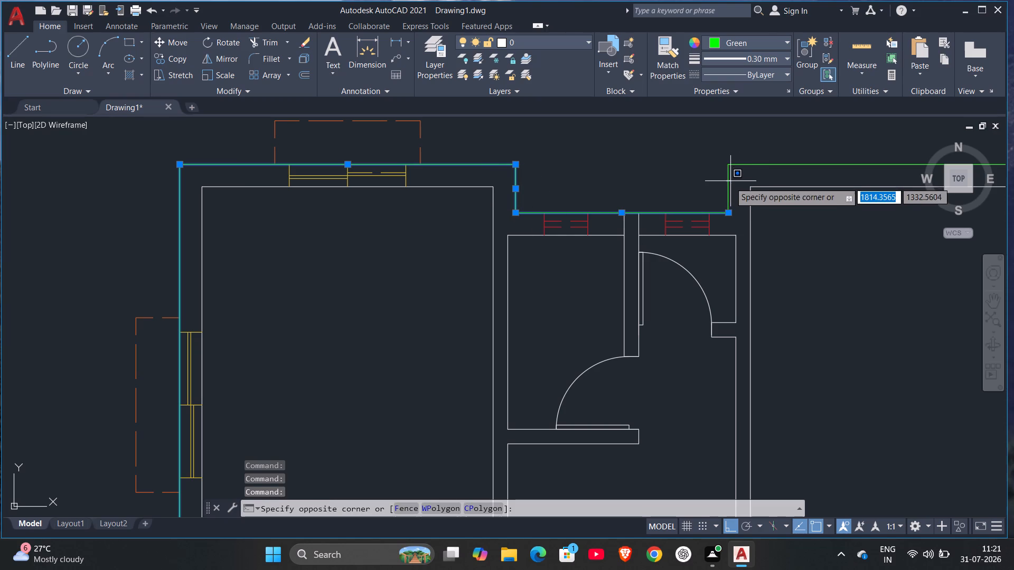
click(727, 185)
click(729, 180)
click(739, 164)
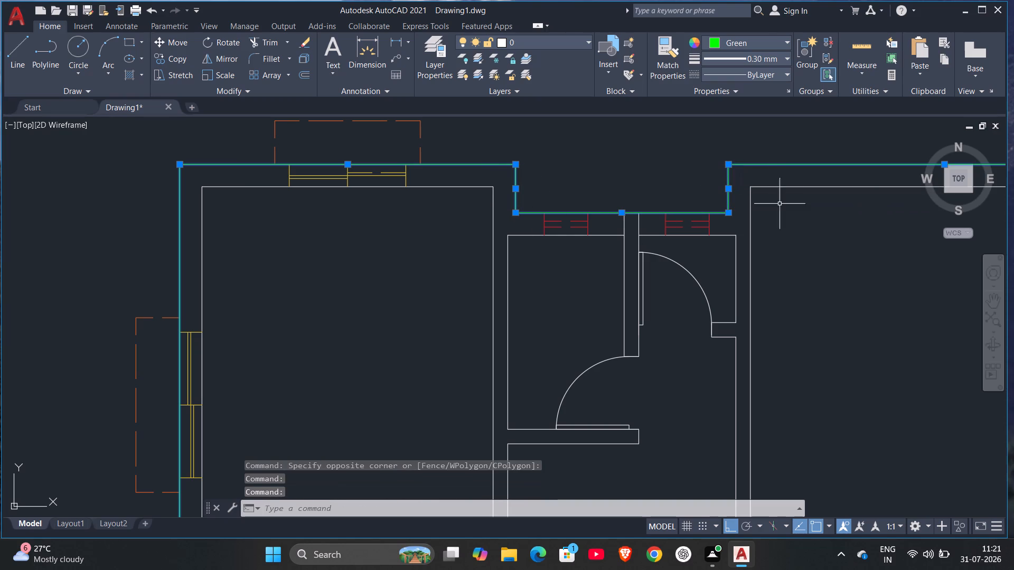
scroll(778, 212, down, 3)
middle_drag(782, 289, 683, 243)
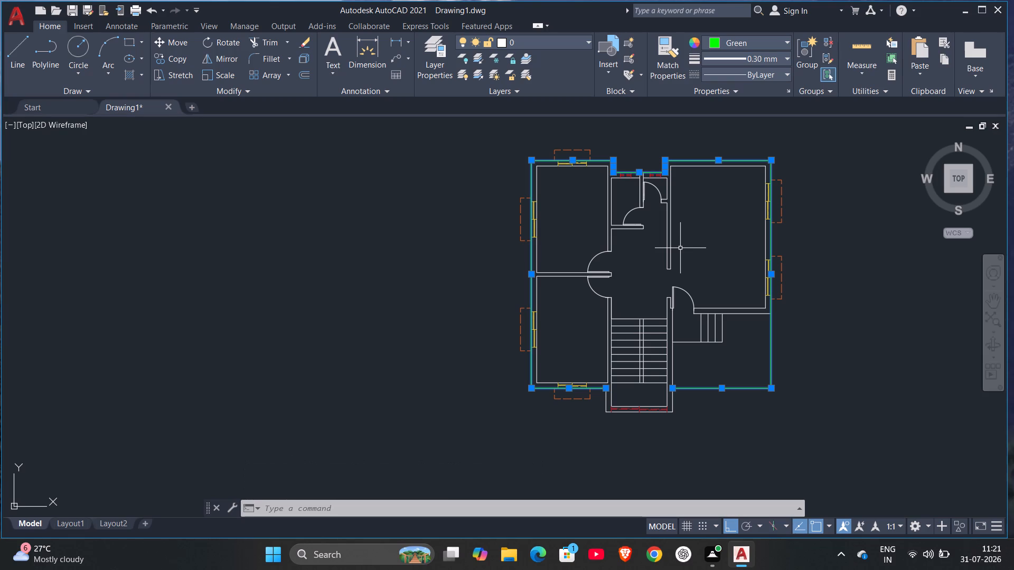
Offset the green east line and the south line east of the stairwell outward by 0.1.
key(o)
key(Return)
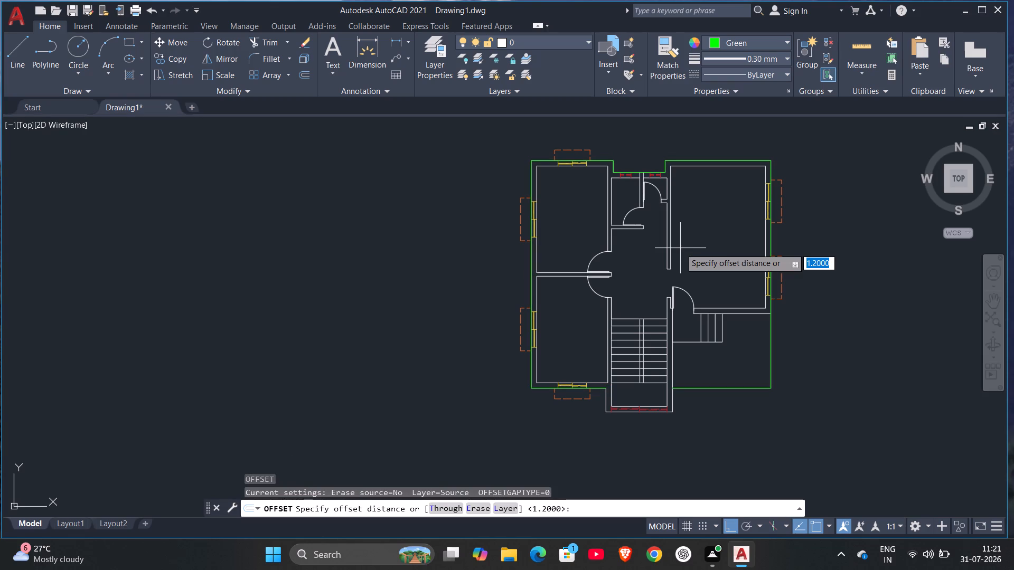
text(0.1)
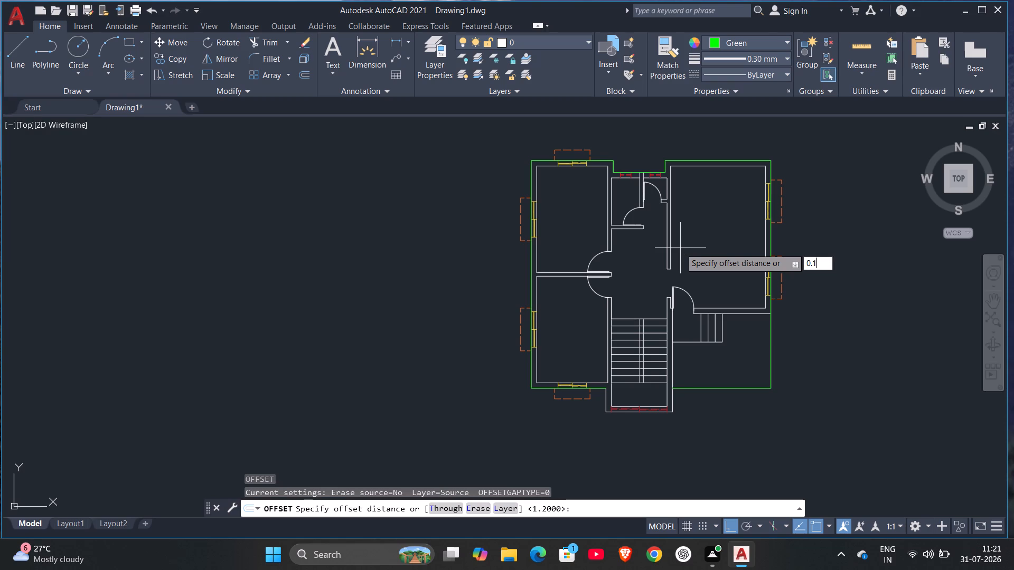
key(Return)
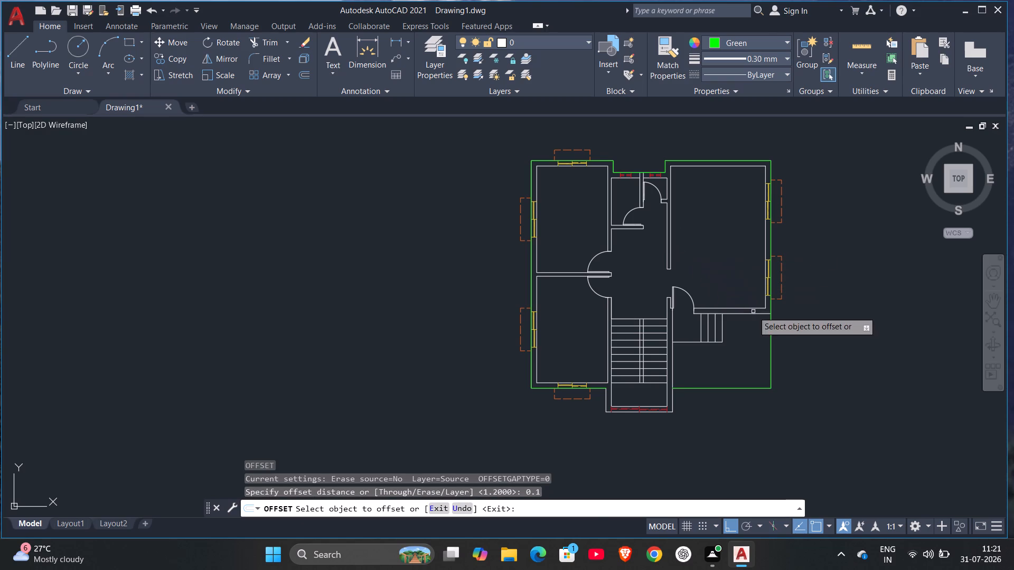
click(772, 337)
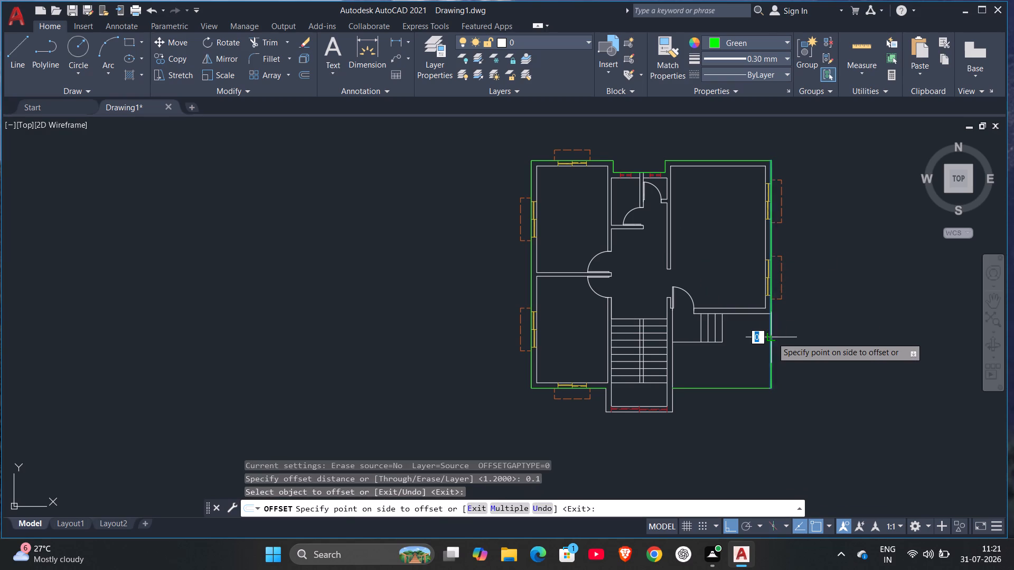
click(792, 336)
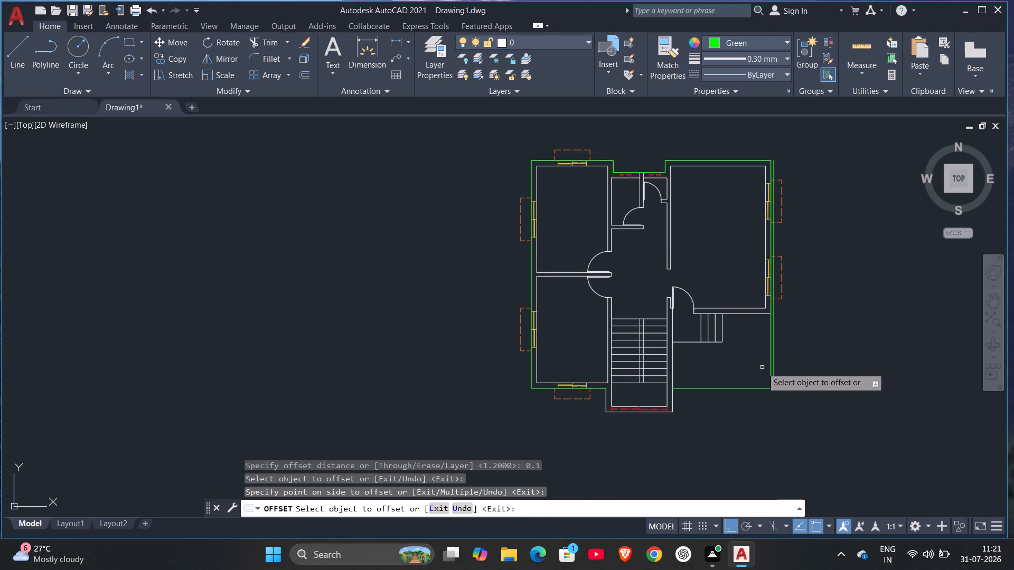
click(755, 387)
click(752, 404)
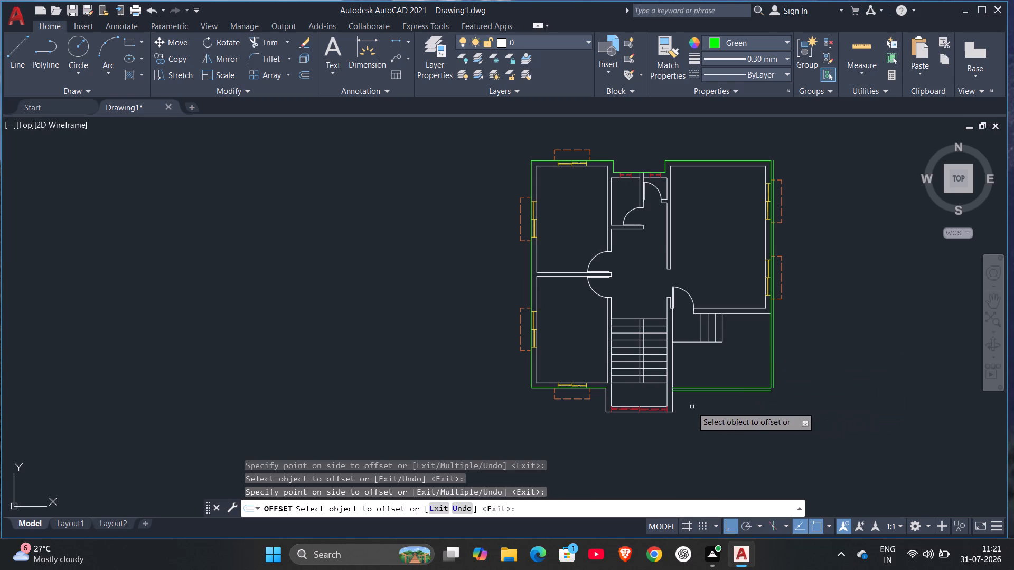
Offset the green south line west of the stairwell and the west line outward by the same 0.1.
drag(585, 387, 583, 401)
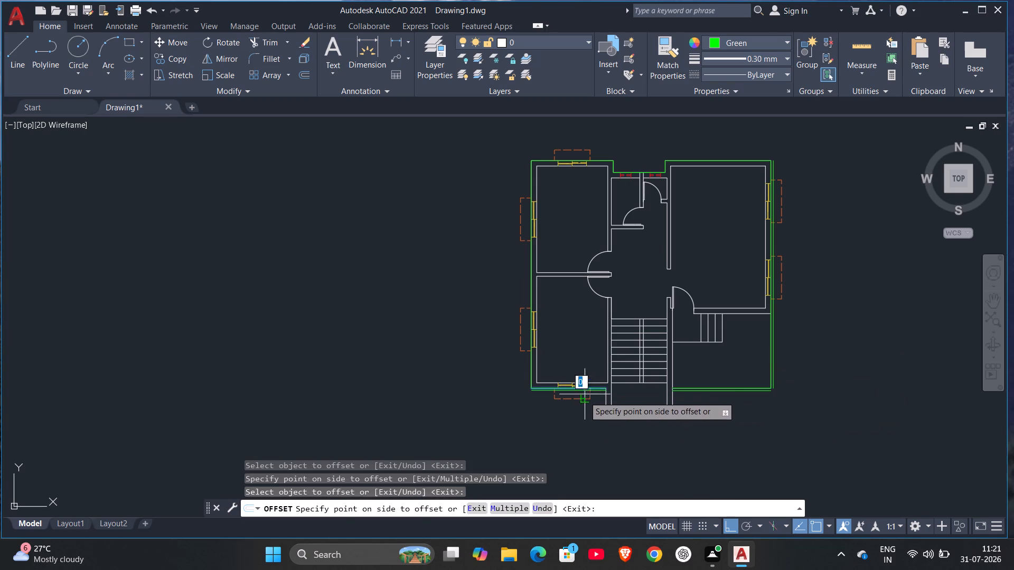
drag(583, 401, 583, 398)
click(580, 410)
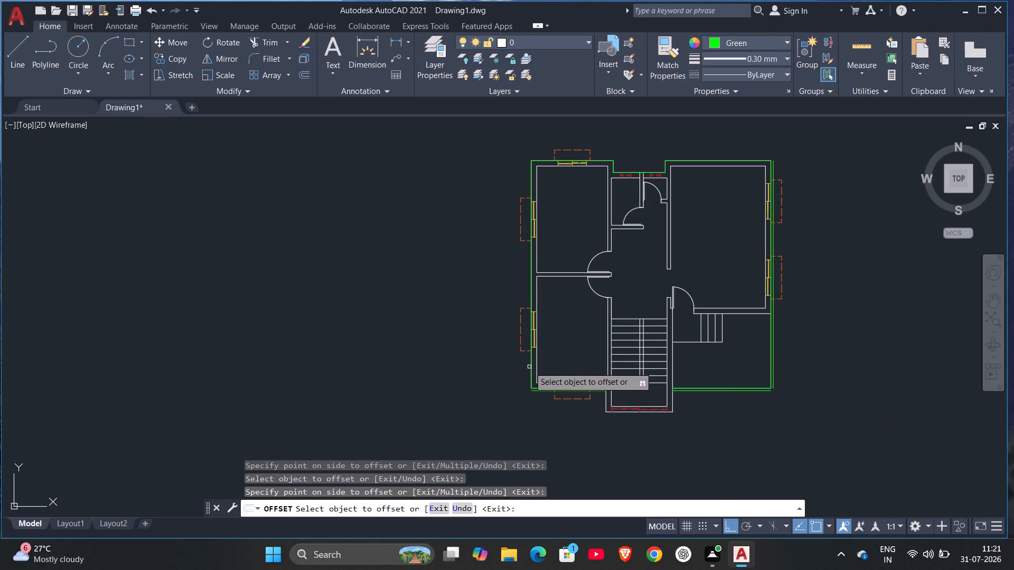
click(531, 367)
click(522, 367)
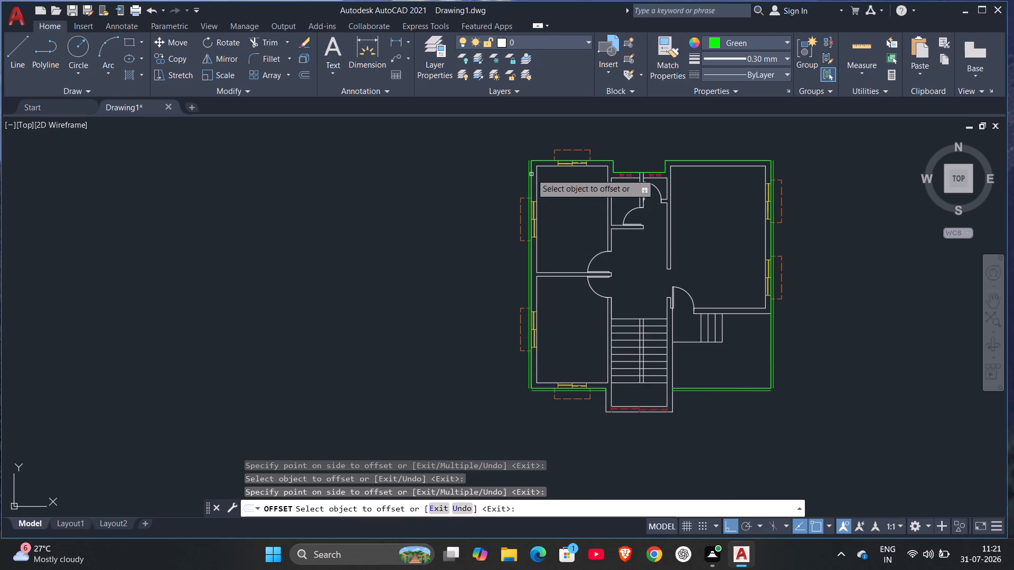
Offset the green north lines and the three segments of the central recess outward by the same 0.1.
click(533, 160)
click(536, 150)
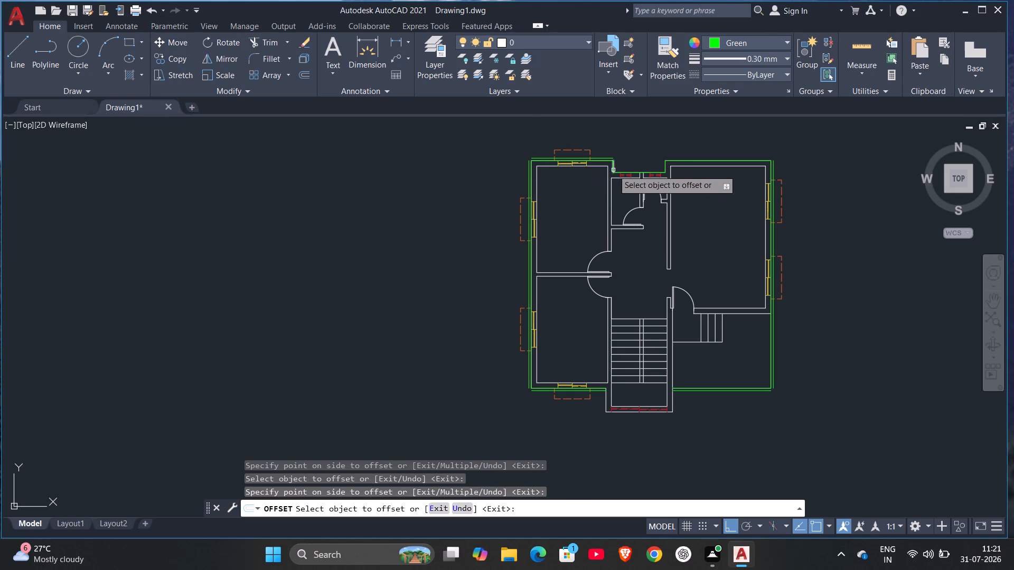
click(615, 168)
click(625, 166)
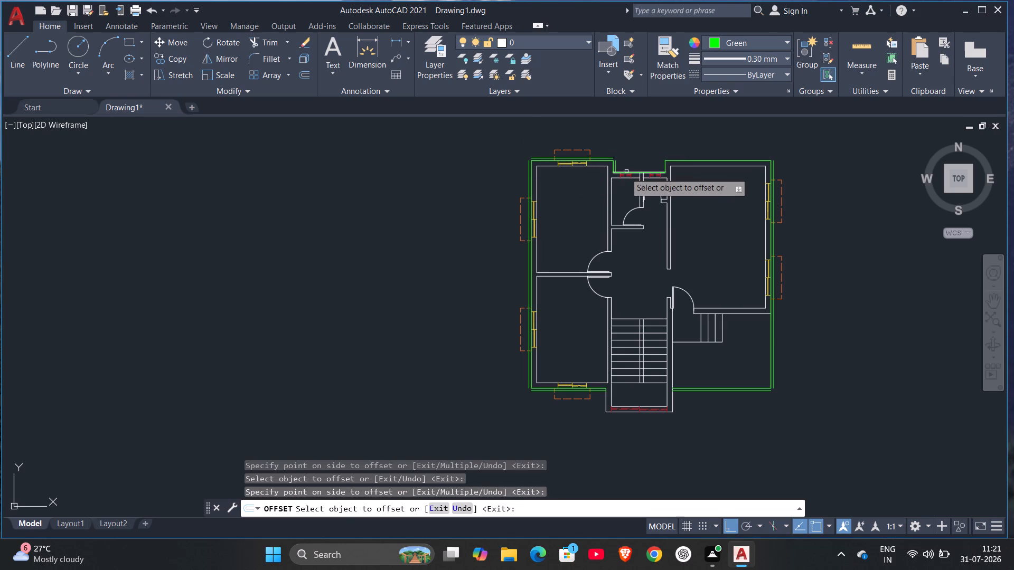
click(625, 173)
click(624, 164)
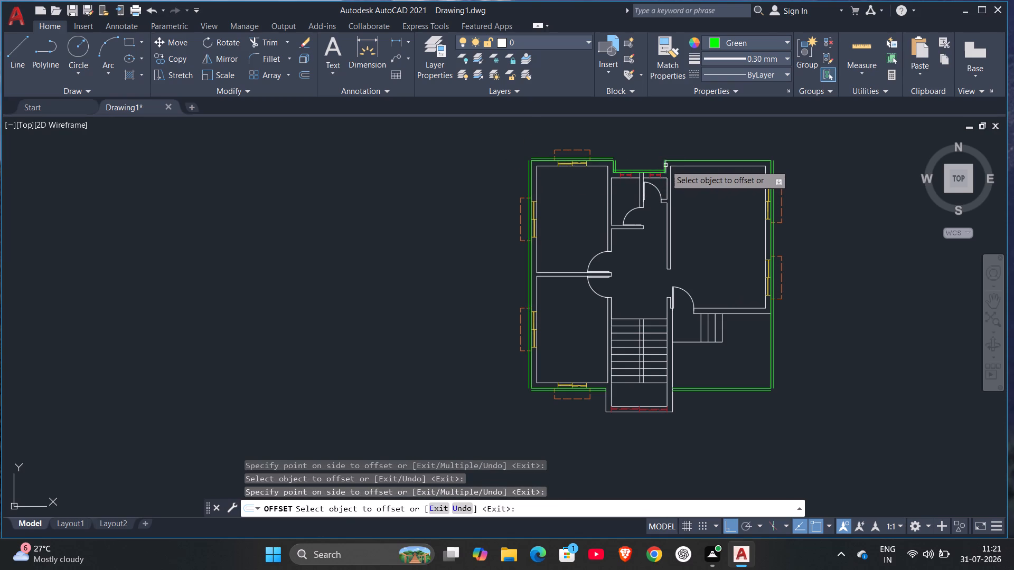
click(665, 165)
click(658, 168)
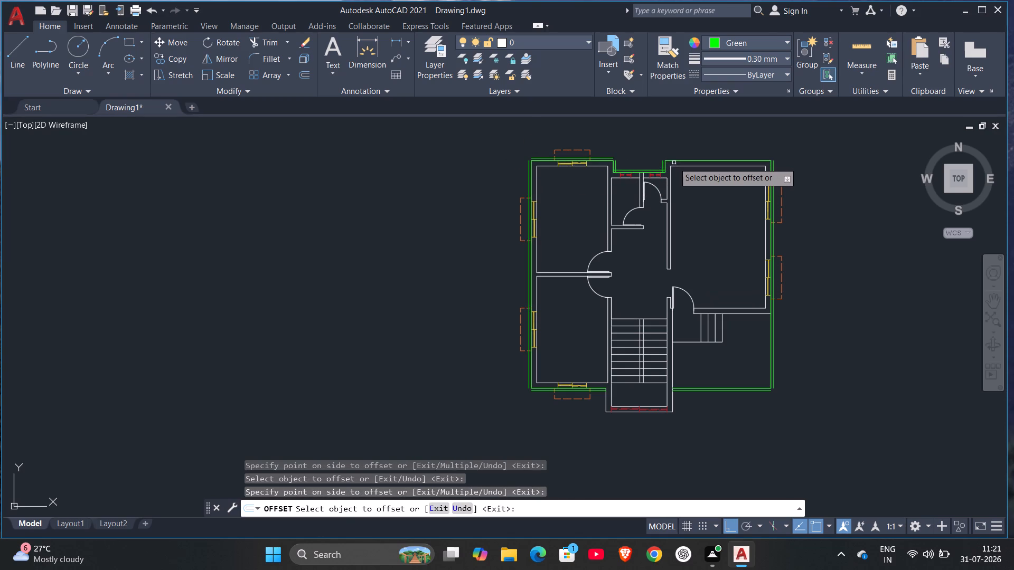
click(674, 160)
click(673, 148)
scroll(841, 242, up, 2)
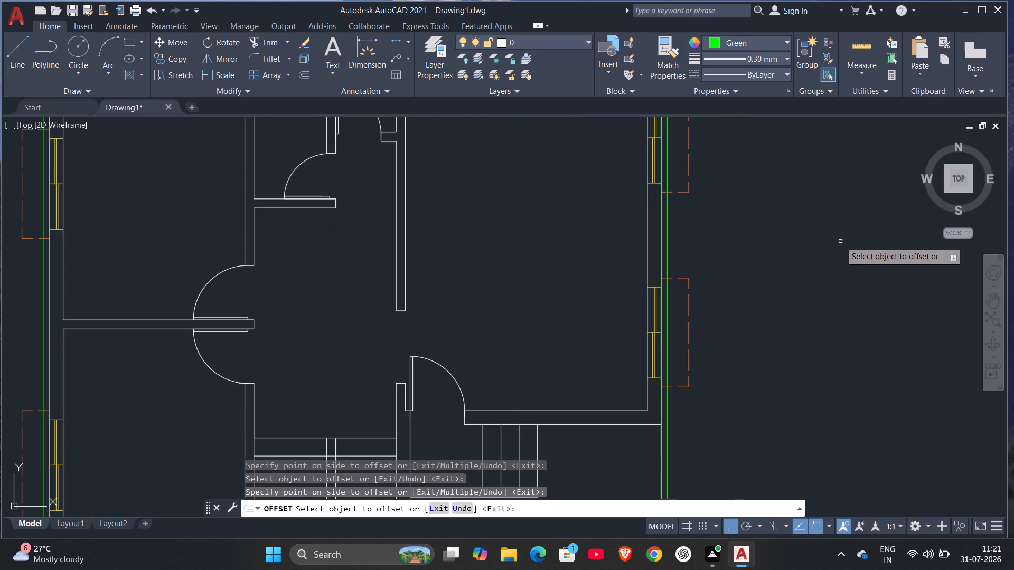
Fillet the outer green offset lines with radius 0 at the northeast corner and the recess's upper east corner.
middle_drag(831, 239, 895, 429)
key(Escape)
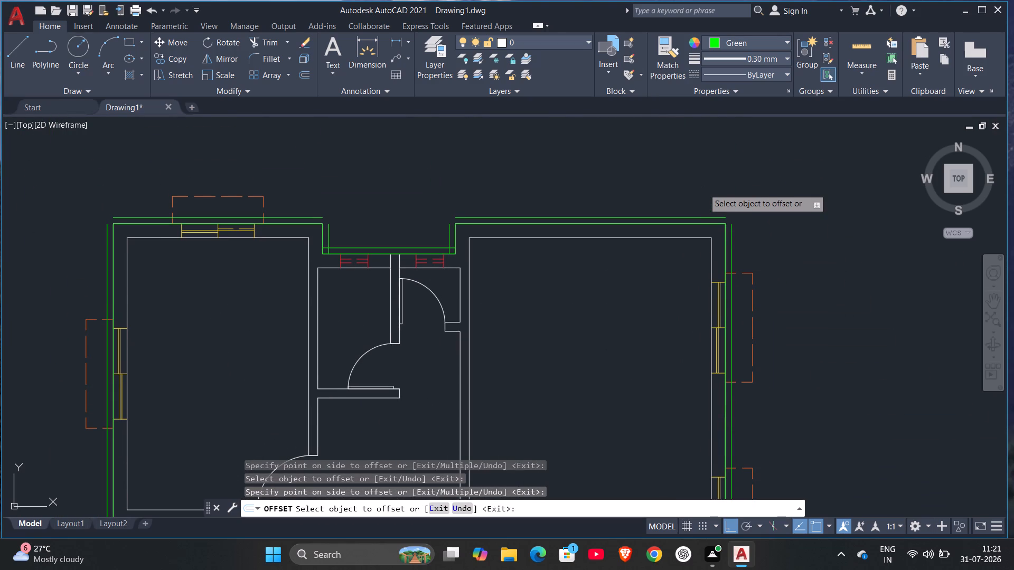
key(f)
key(Return)
click(714, 216)
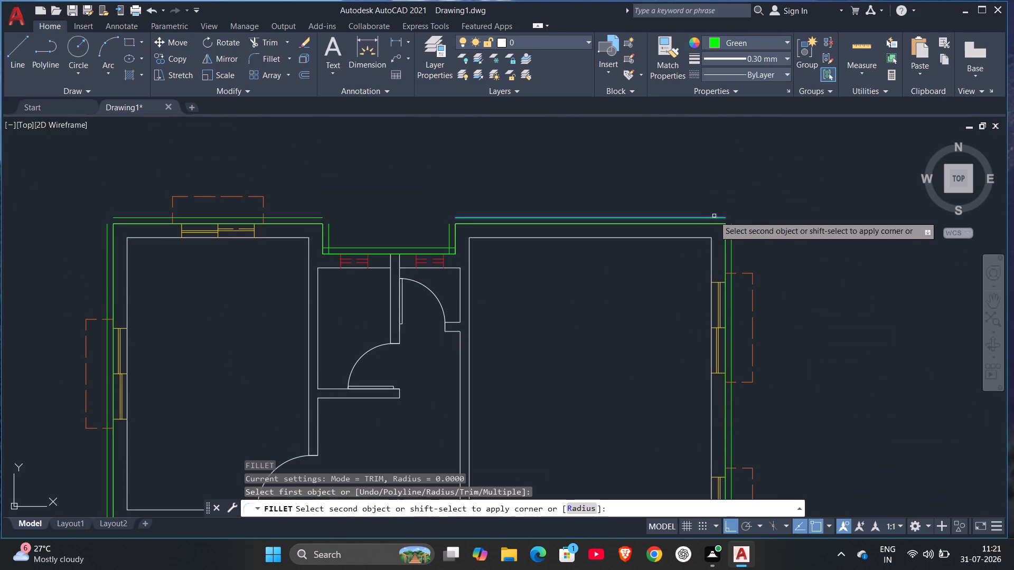
click(732, 240)
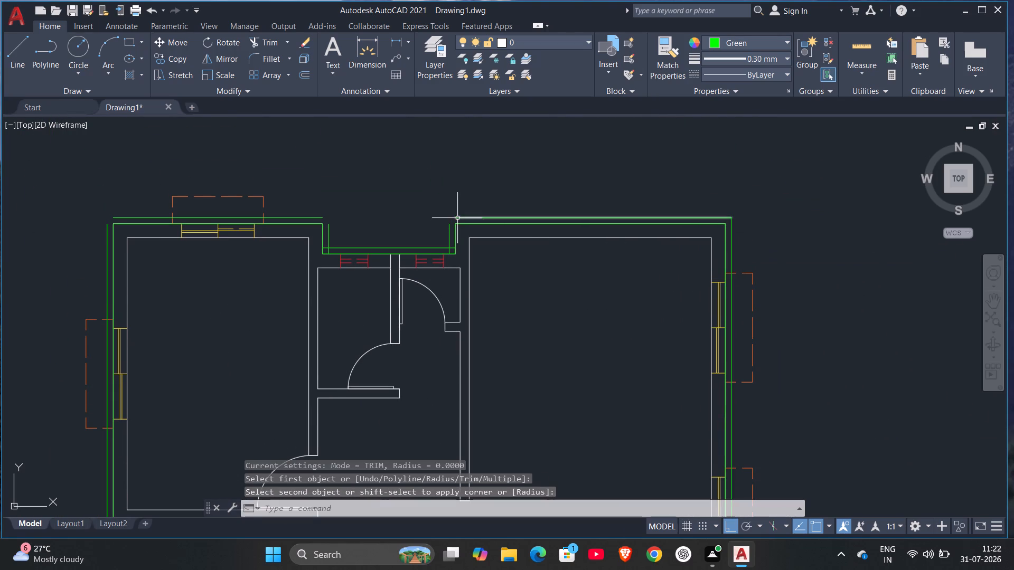
key(space)
click(457, 217)
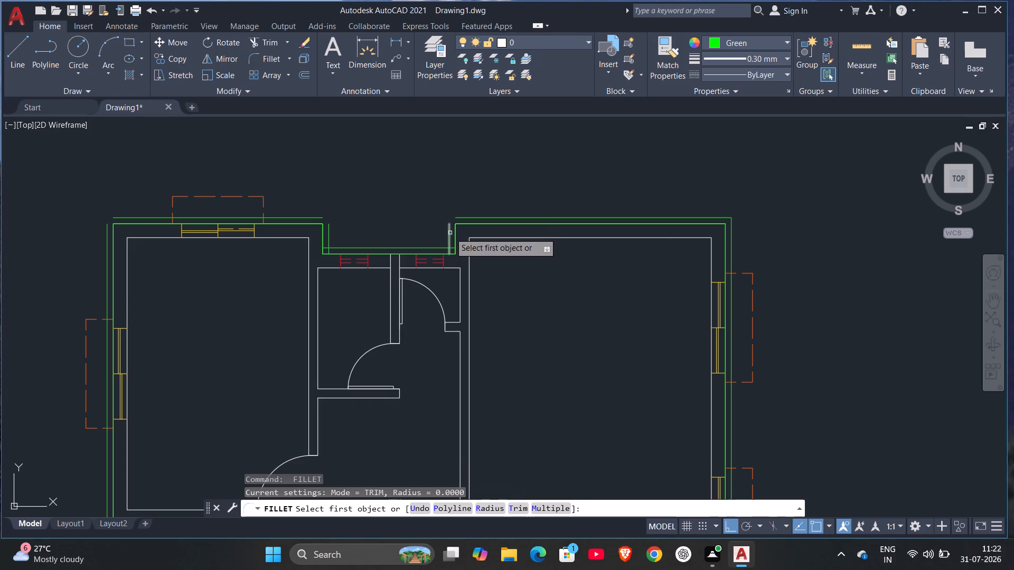
click(450, 233)
click(458, 216)
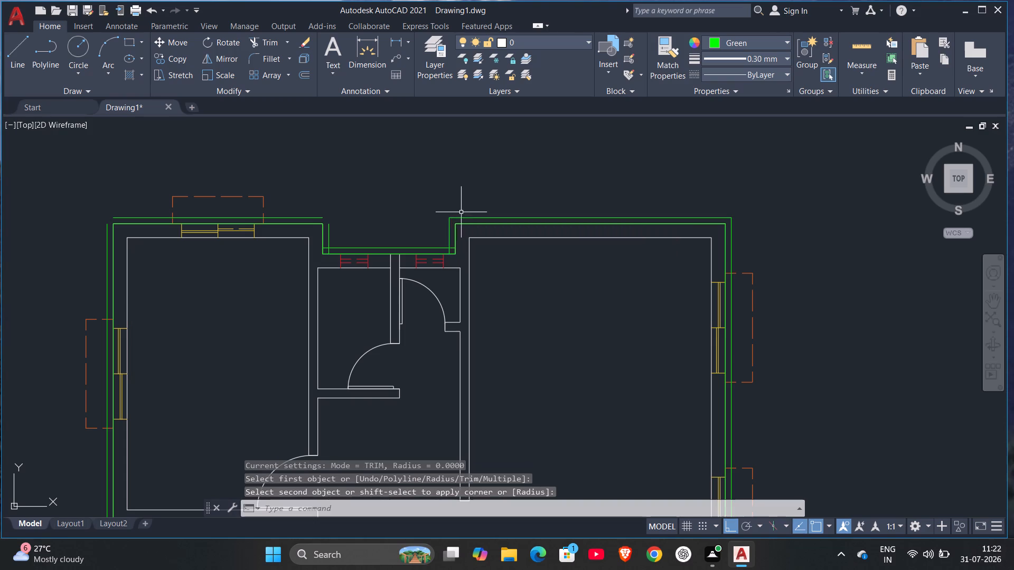
Fillet the outer green offset lines at the recess's upper west corner and its two inner corners.
key(space)
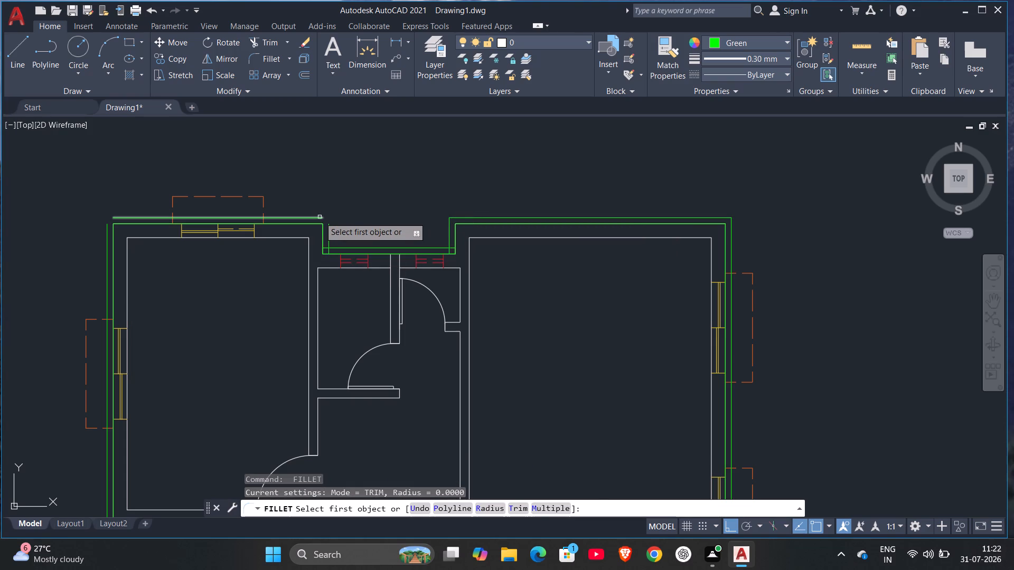
click(320, 217)
click(328, 231)
key(space)
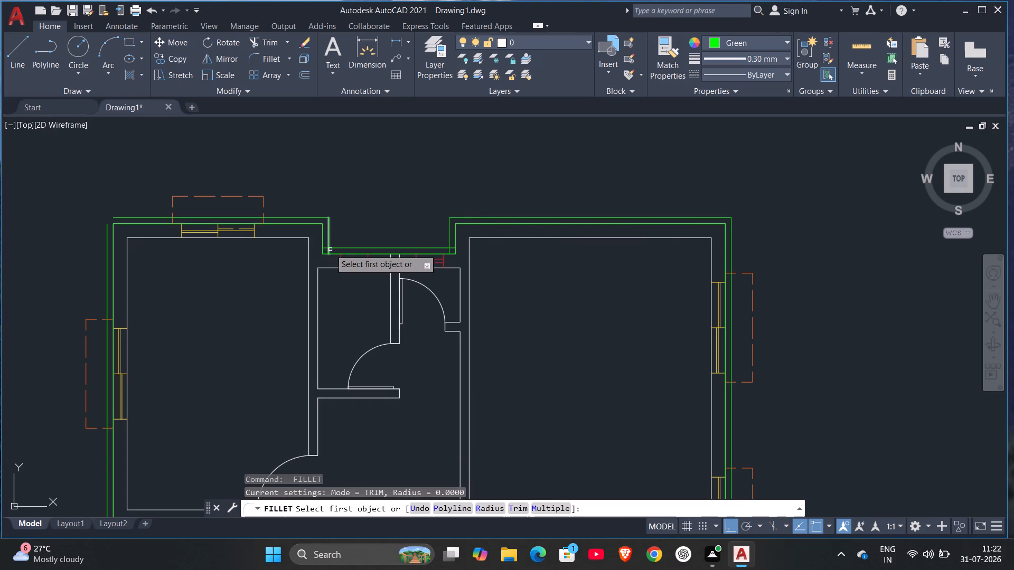
click(329, 241)
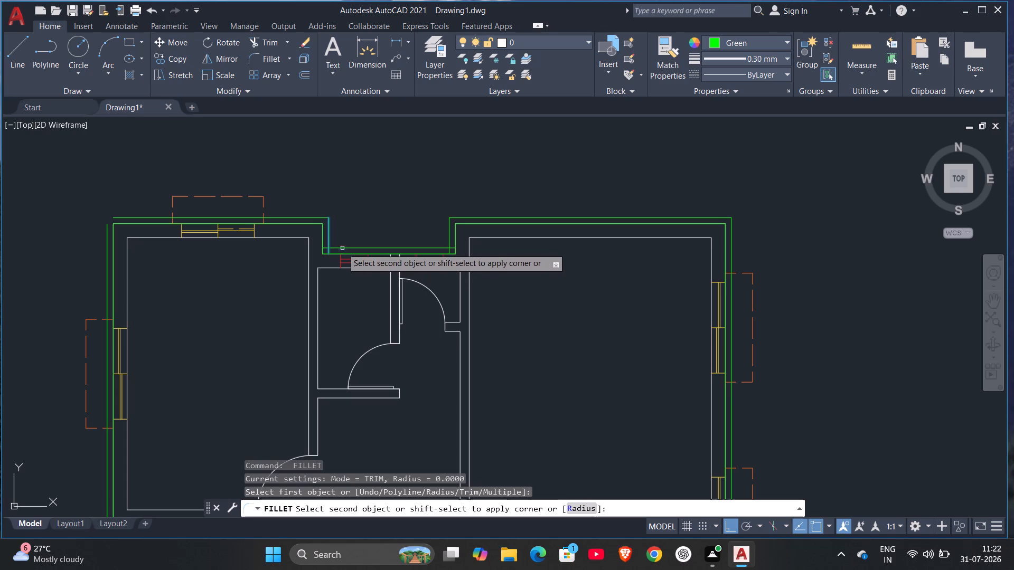
click(342, 247)
key(space)
click(443, 248)
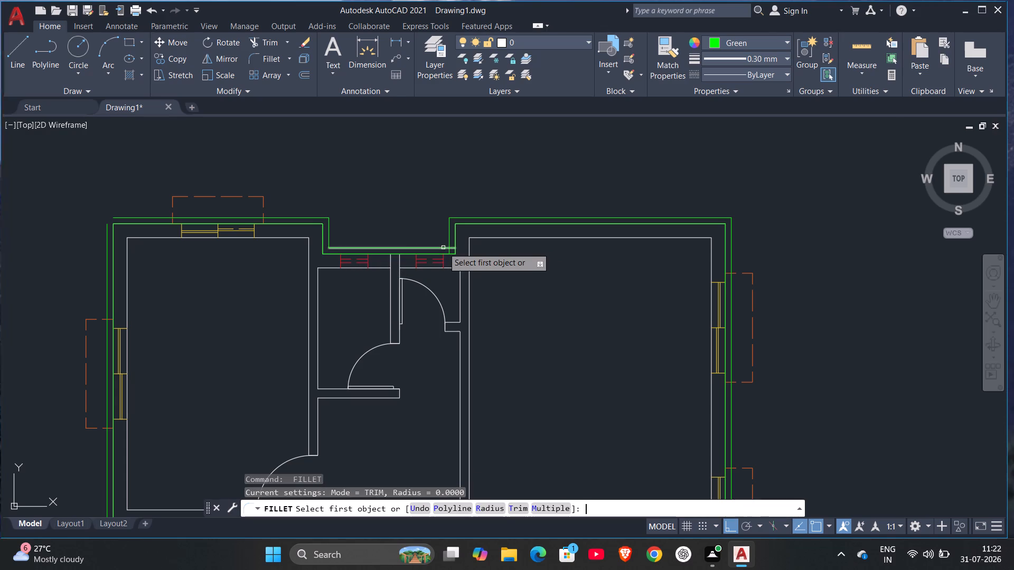
click(448, 235)
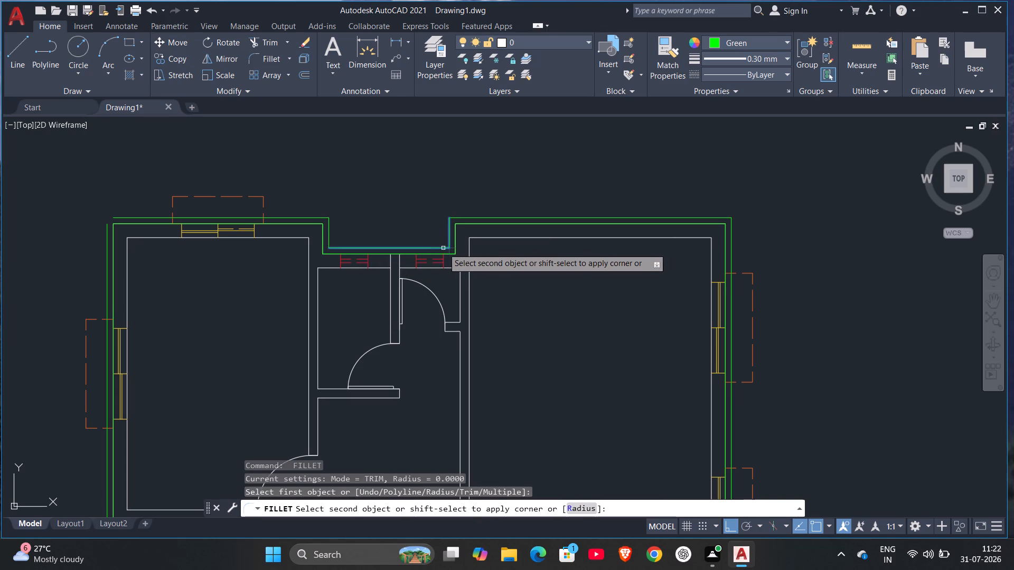
key(space)
click(439, 247)
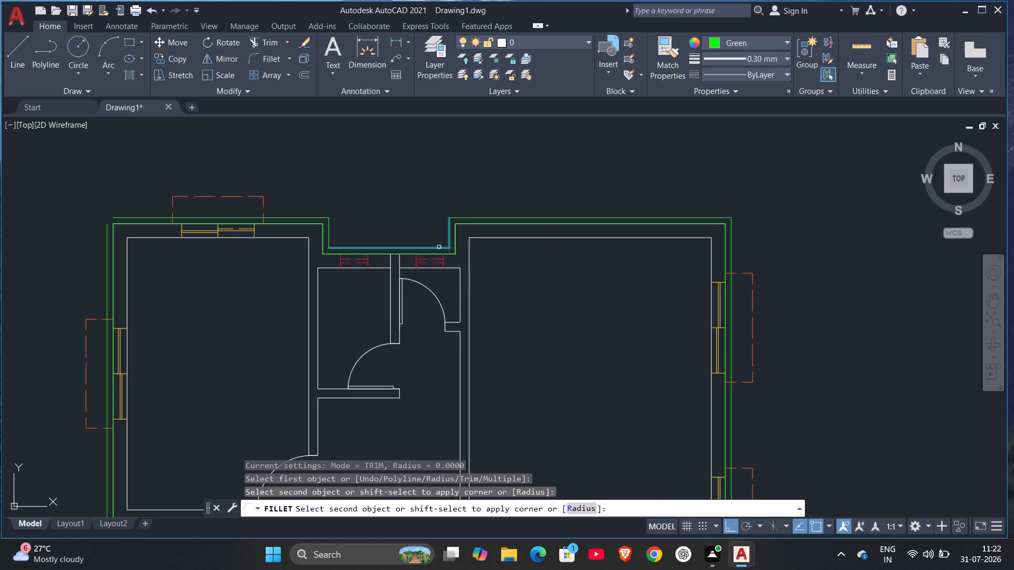
Fillet the outer green offset lines at the plan's northwest and southwest corners.
key(space)
click(107, 237)
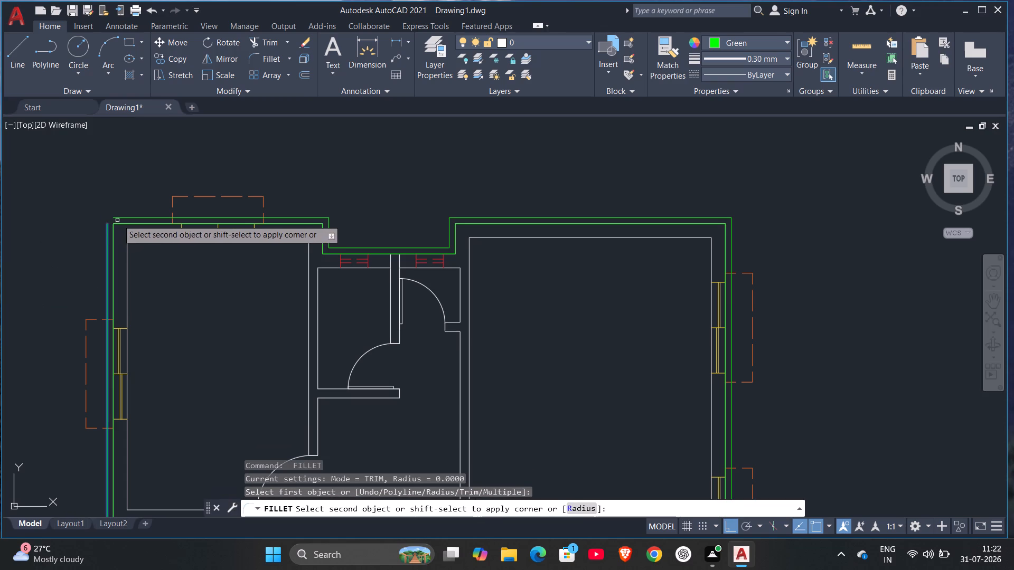
click(120, 217)
scroll(141, 382, down, 3)
middle_drag(152, 396, 249, 270)
scroll(260, 257, up, 1)
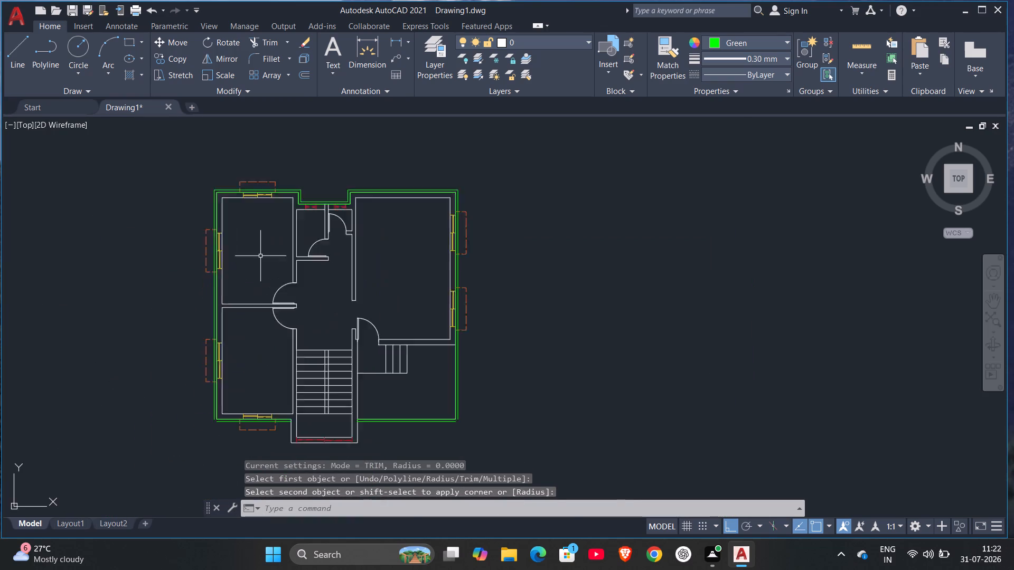
scroll(260, 256, up, 2)
middle_drag(209, 433, 362, 186)
middle_drag(312, 331, 345, 268)
key(space)
drag(325, 347, 326, 354)
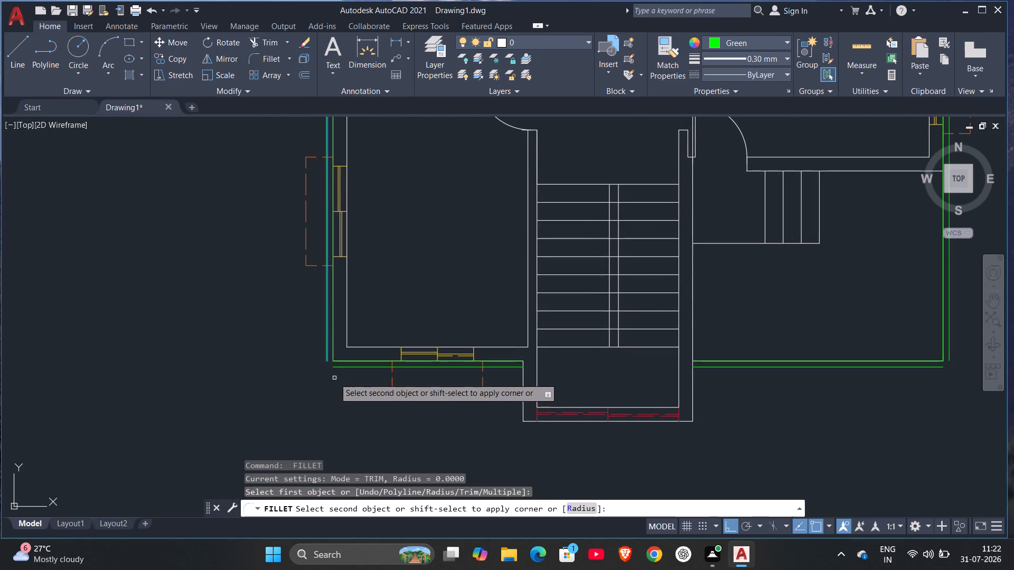
click(337, 368)
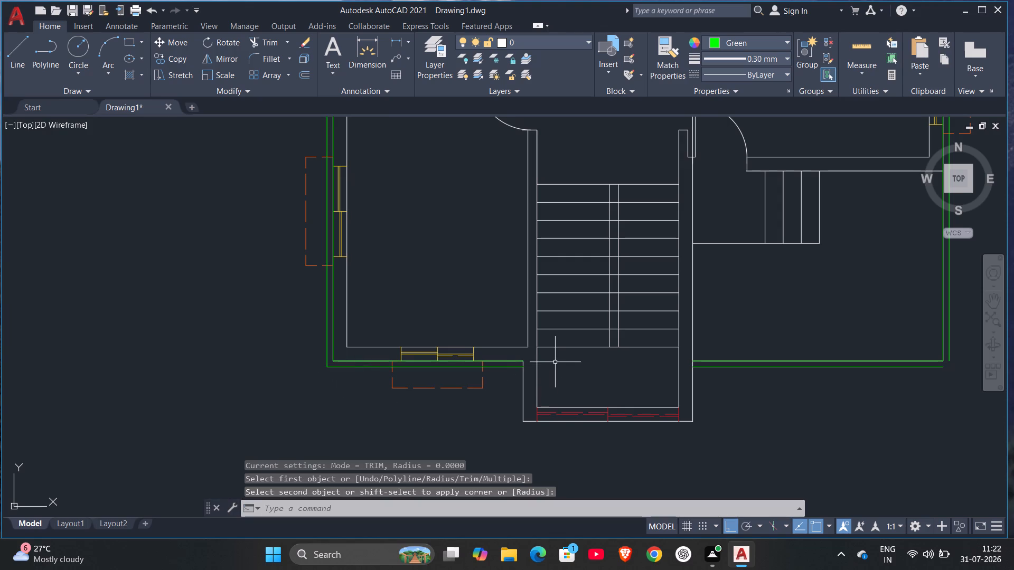
Fillet the outer green south line east of the stairwell with the outer east line at the southeast corner.
scroll(735, 385, up, 1)
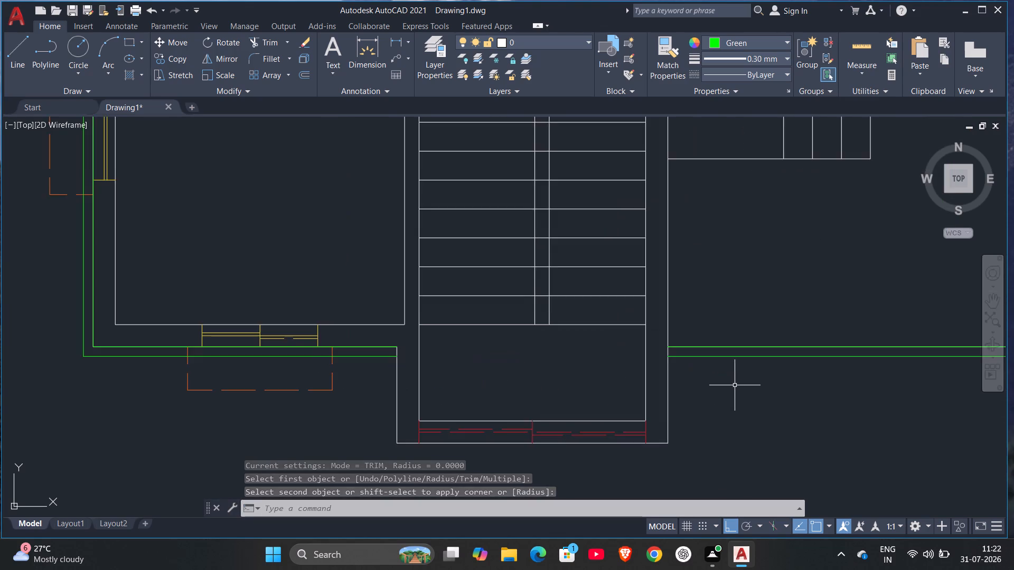
middle_drag(729, 384, 351, 448)
key(space)
drag(660, 420, 669, 419)
click(701, 404)
scroll(705, 337, down, 2)
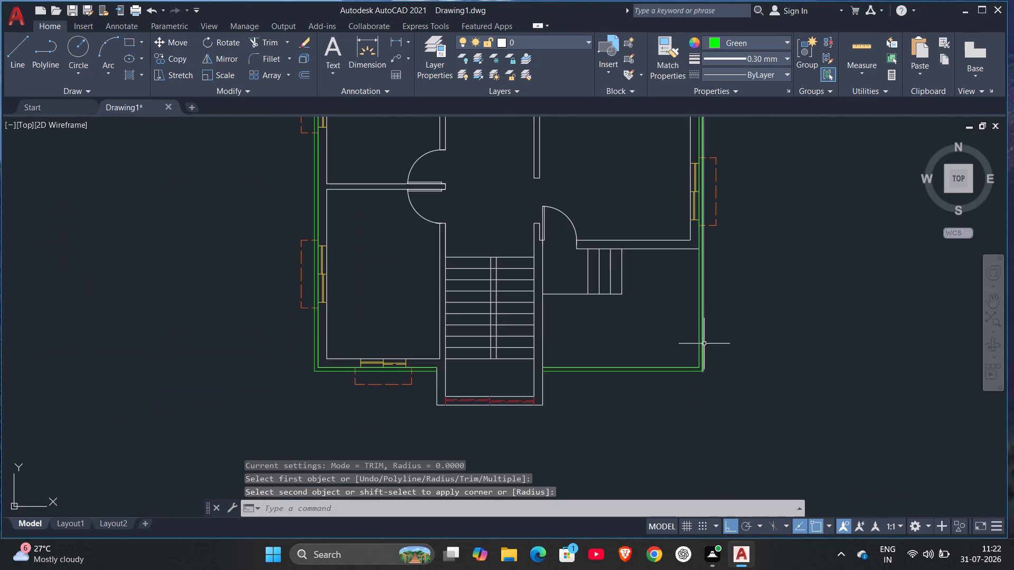
Examine the outer green outline along the plan's east and south sides.
middle_drag(709, 315, 724, 481)
scroll(726, 489, down, 1)
middle_drag(717, 405, 650, 298)
scroll(666, 426, up, 2)
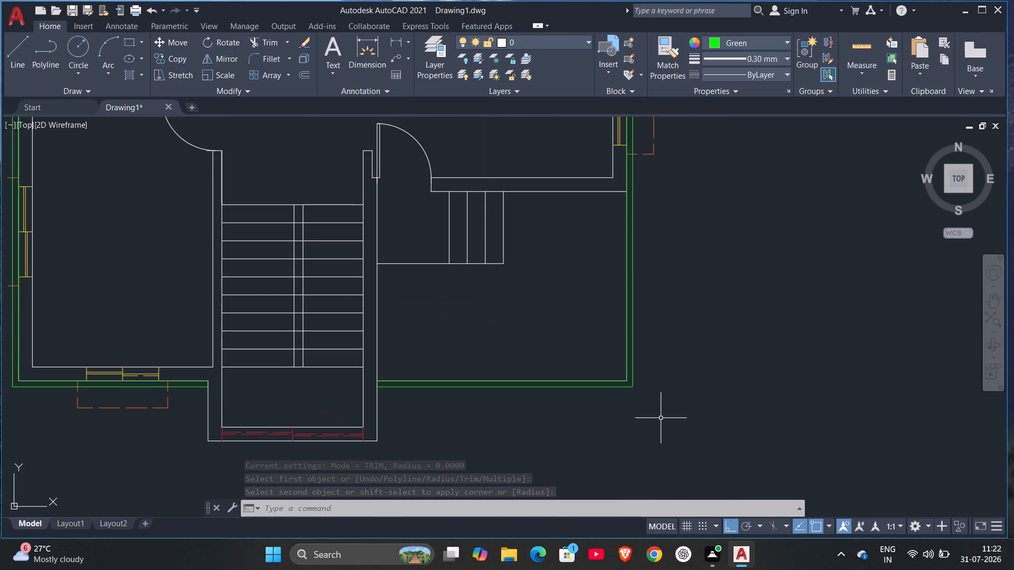
key(Escape)
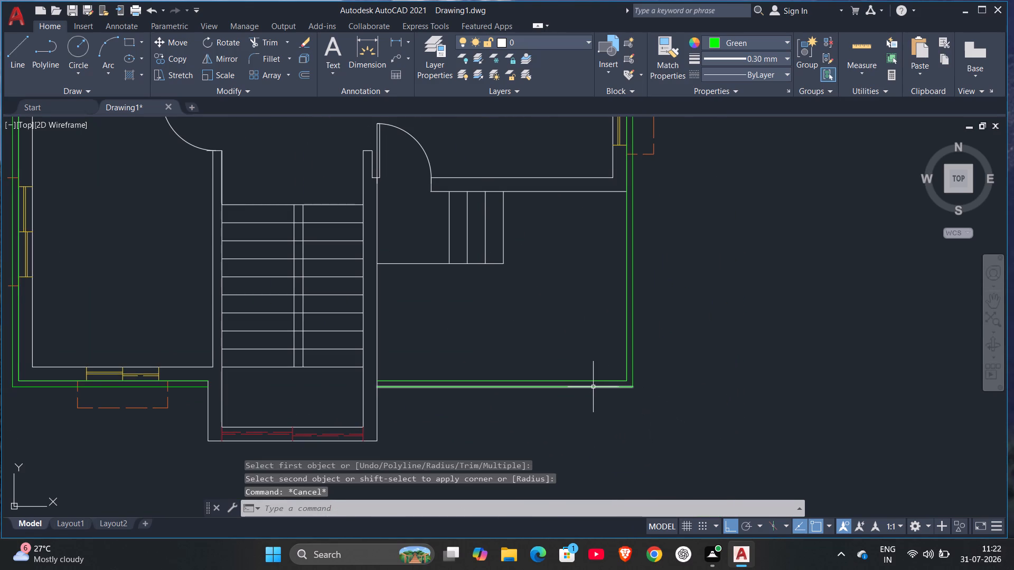
middle_drag(586, 387, 589, 397)
scroll(589, 397, down, 1)
scroll(589, 397, up, 1)
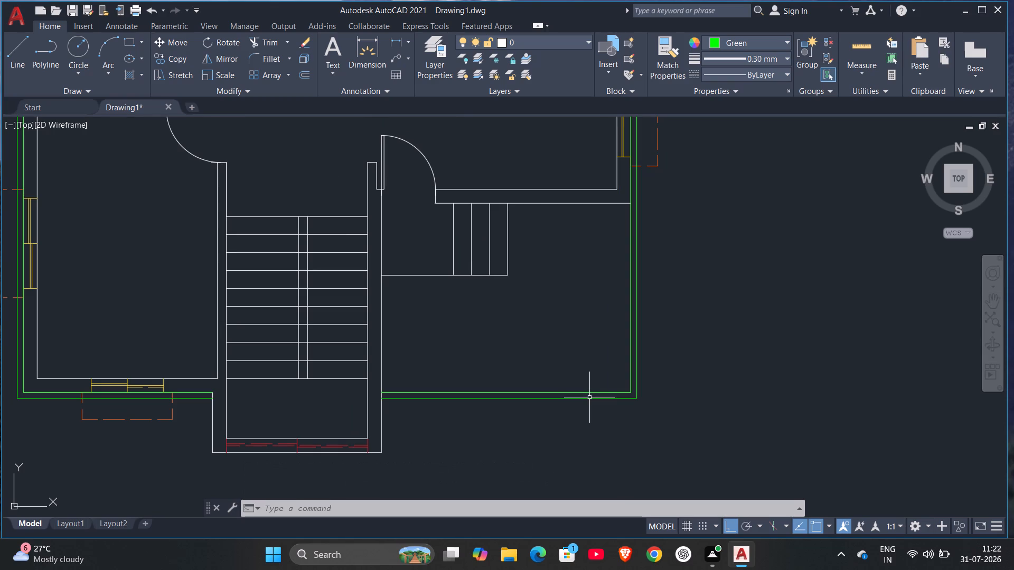
key(Escape)
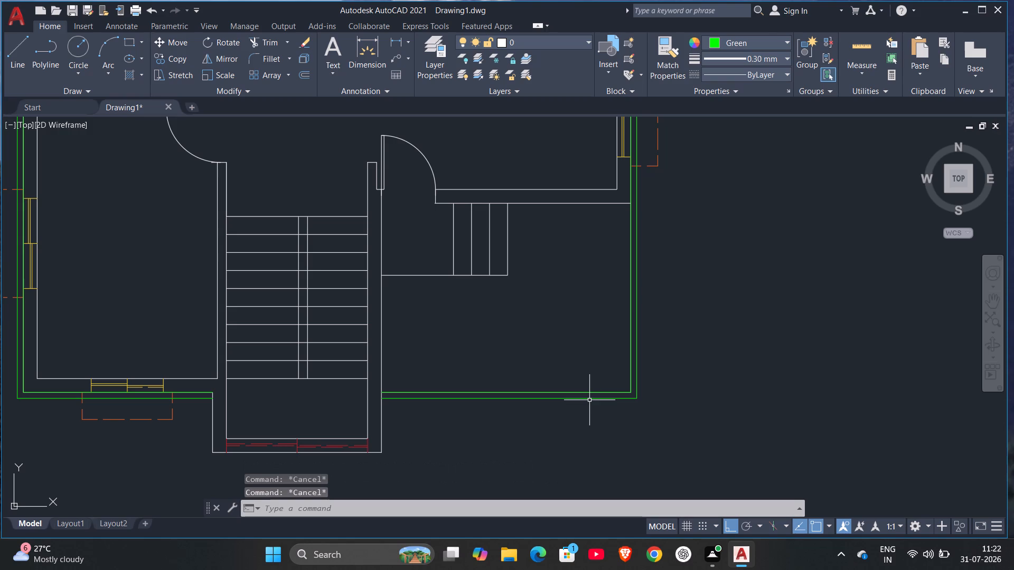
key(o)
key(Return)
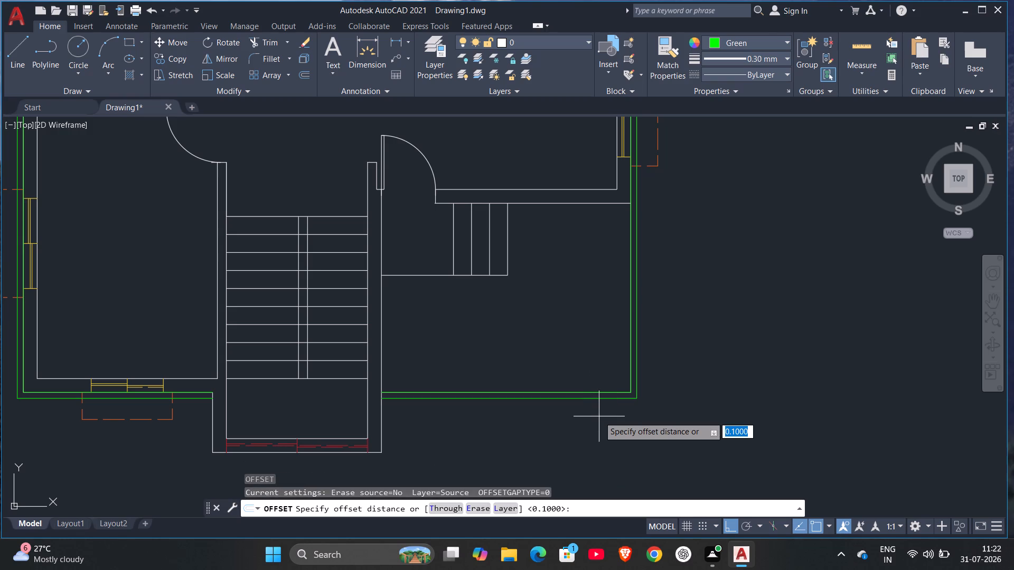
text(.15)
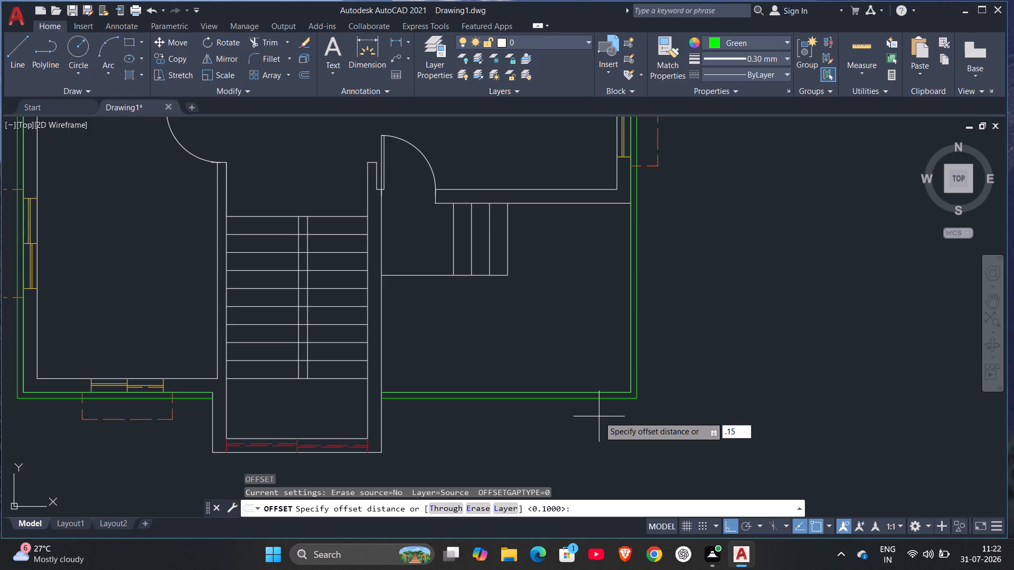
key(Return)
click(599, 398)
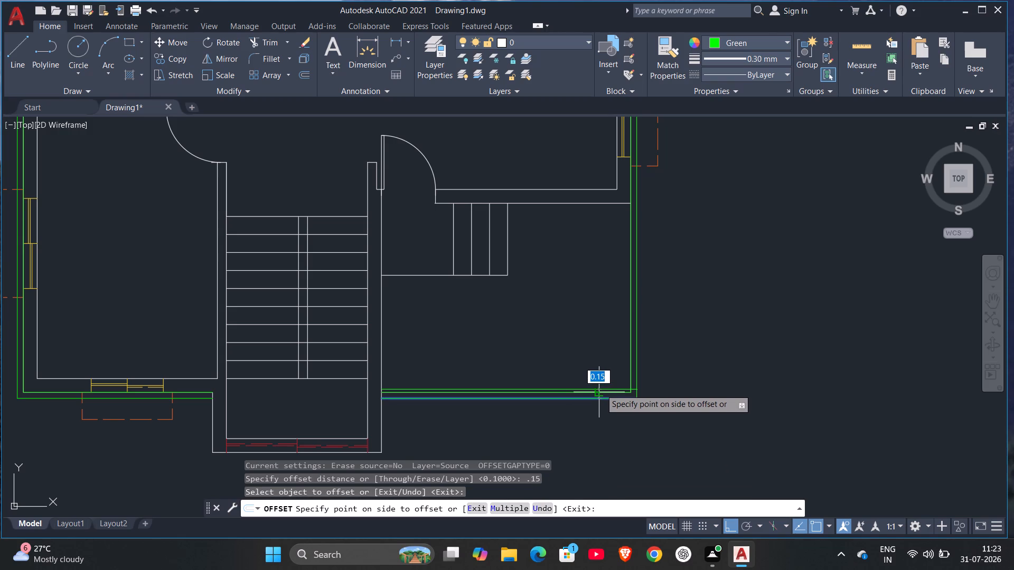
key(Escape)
Offset the original green south line east of the stairwell and the original east line outward by 0.15.
key(o)
key(Return)
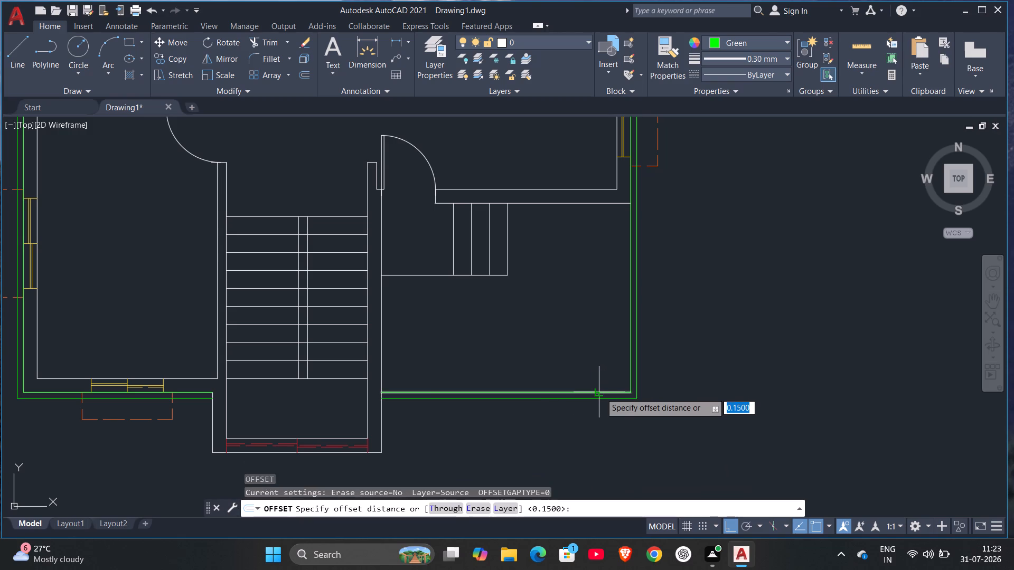
text(.15)
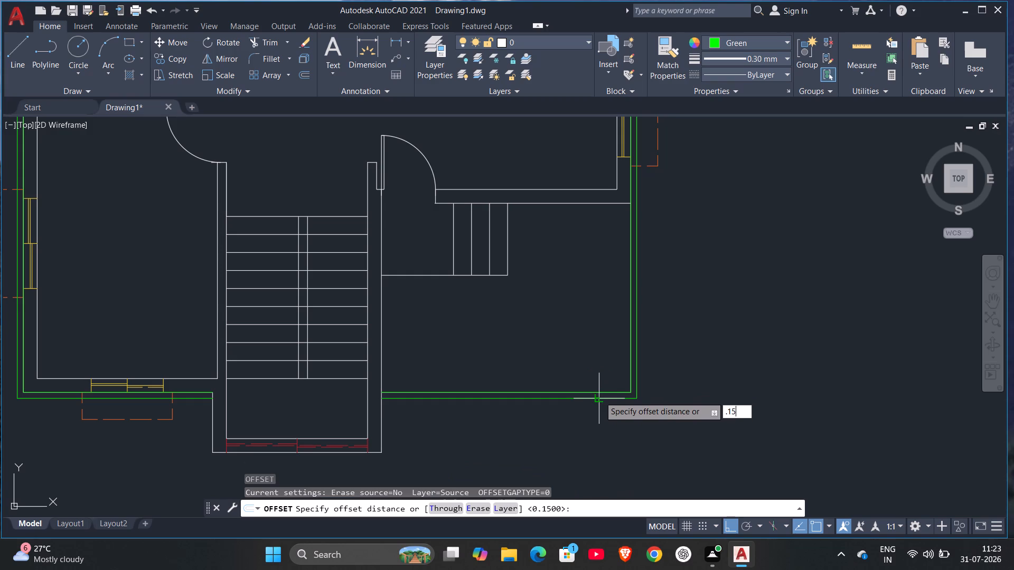
key(Return)
click(601, 392)
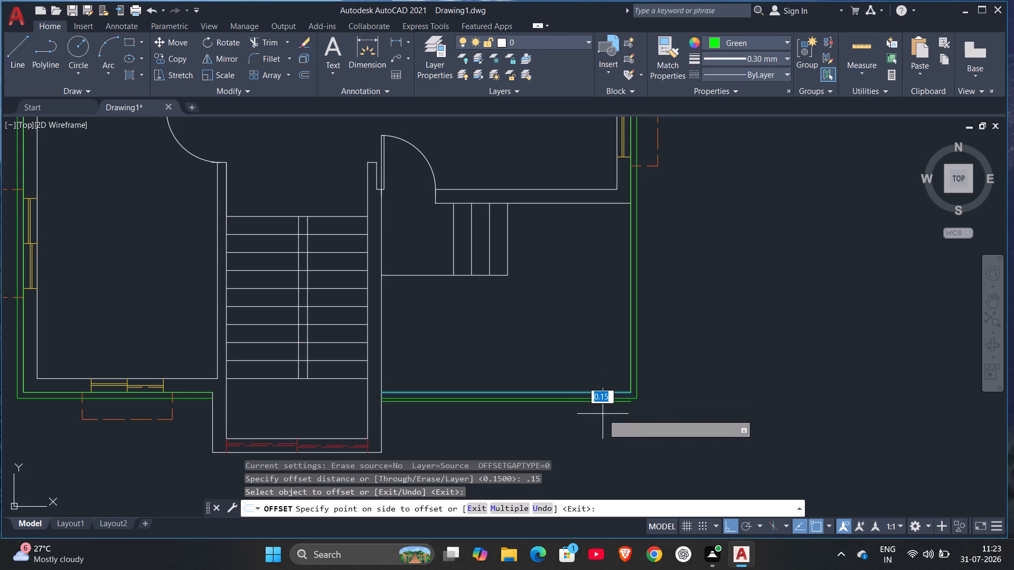
click(603, 414)
click(630, 386)
click(644, 381)
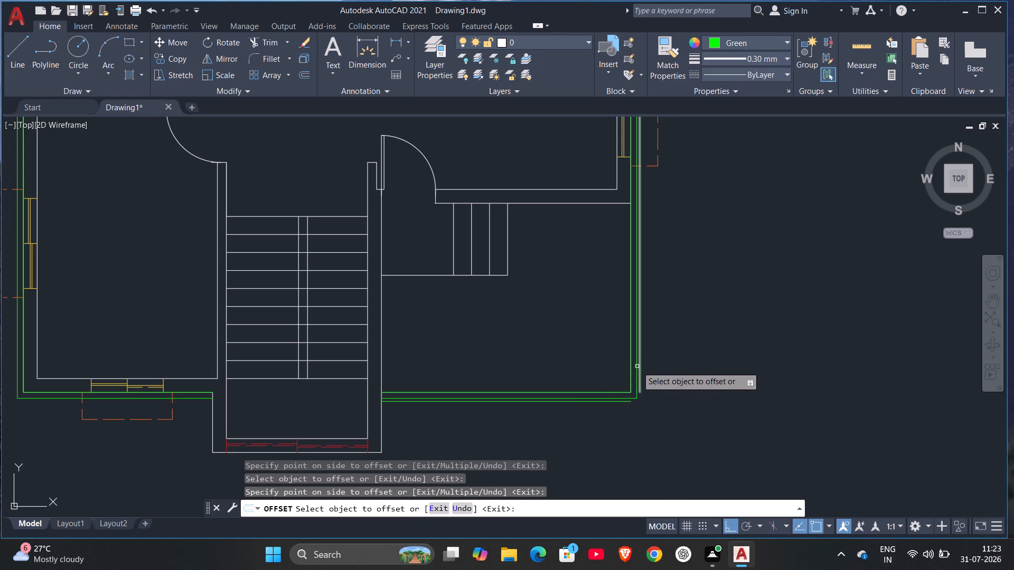
Offset the original green north line east of the recess outward by the same 0.15.
middle_drag(635, 355, 713, 569)
scroll(713, 502, up, 1)
scroll(527, 0, down, 2)
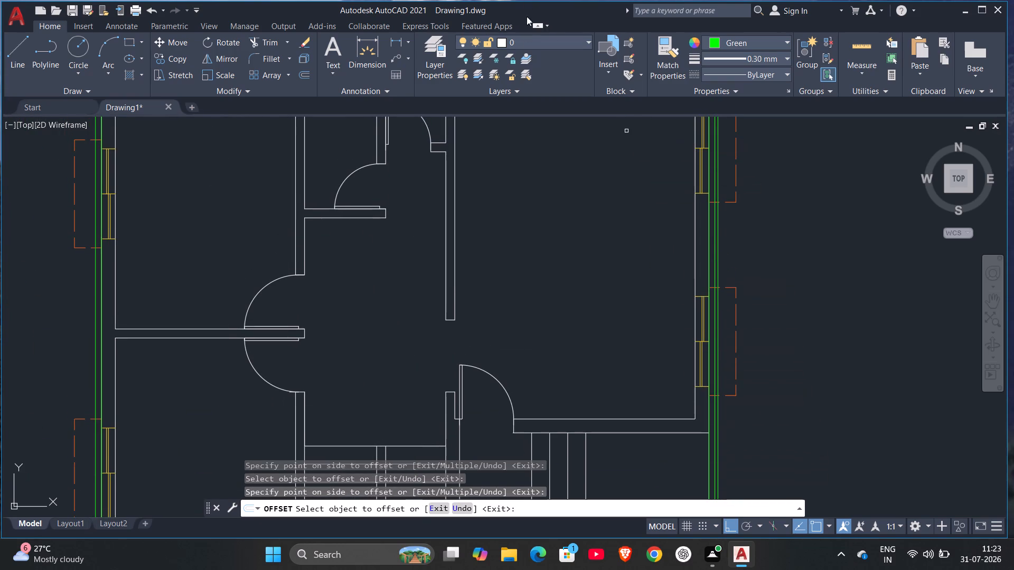
scroll(650, 234, down, 1)
middle_drag(636, 213, 625, 379)
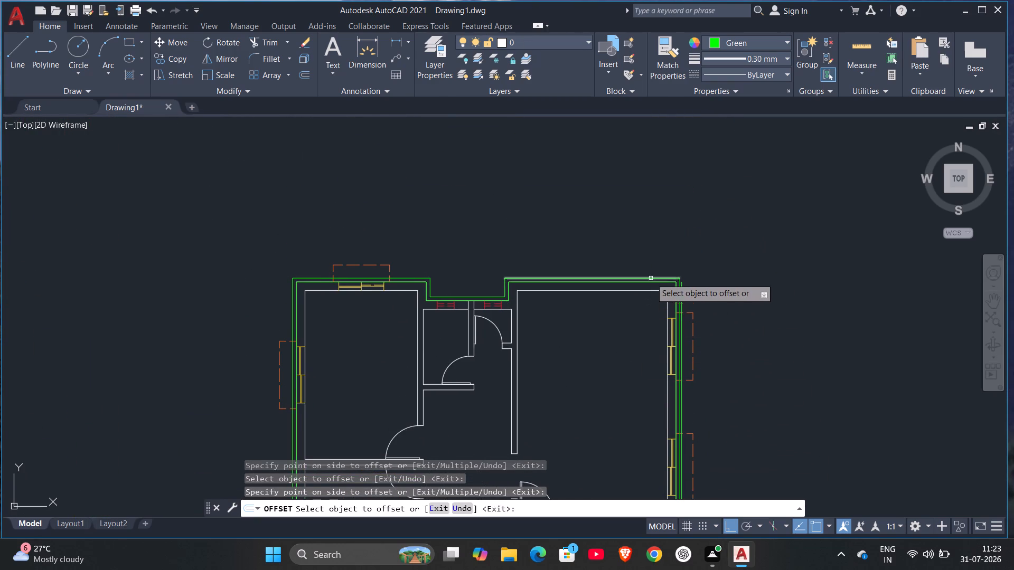
scroll(645, 283, up, 2)
click(644, 278)
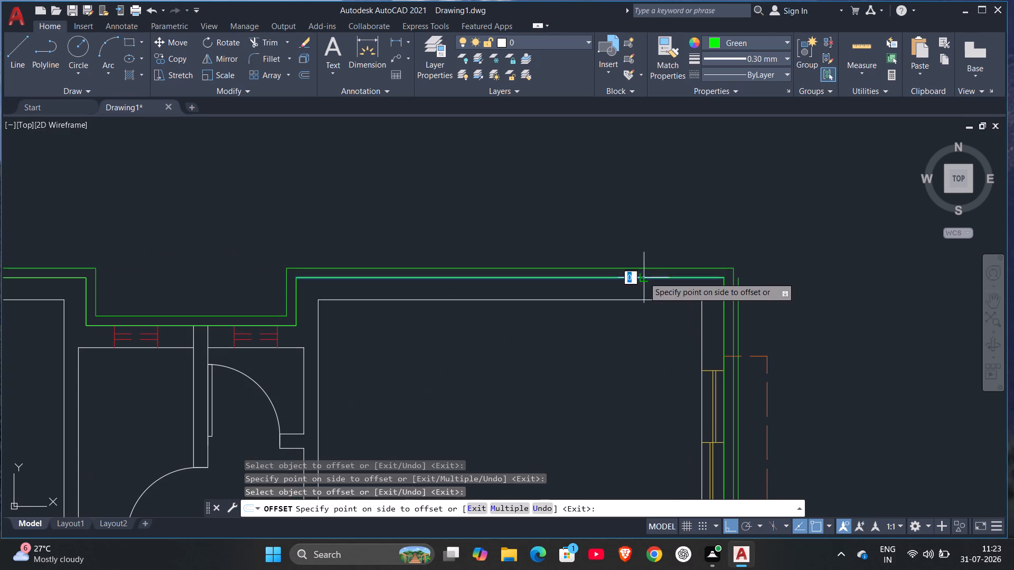
drag(644, 250, 619, 274)
Offset the recess's three original green segments and the north line west of it outward by the same 0.15.
click(298, 297)
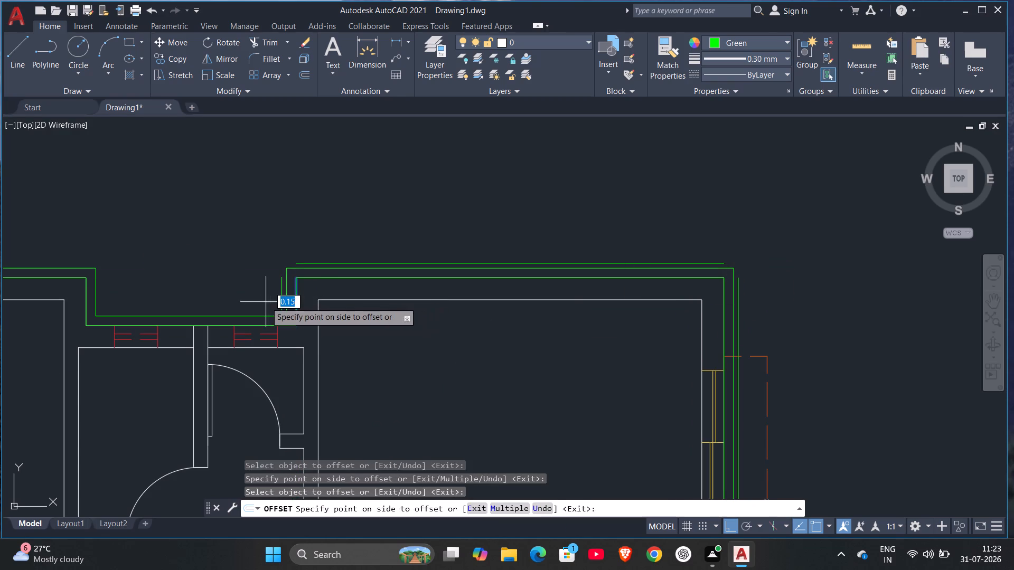
click(265, 302)
click(260, 327)
click(259, 296)
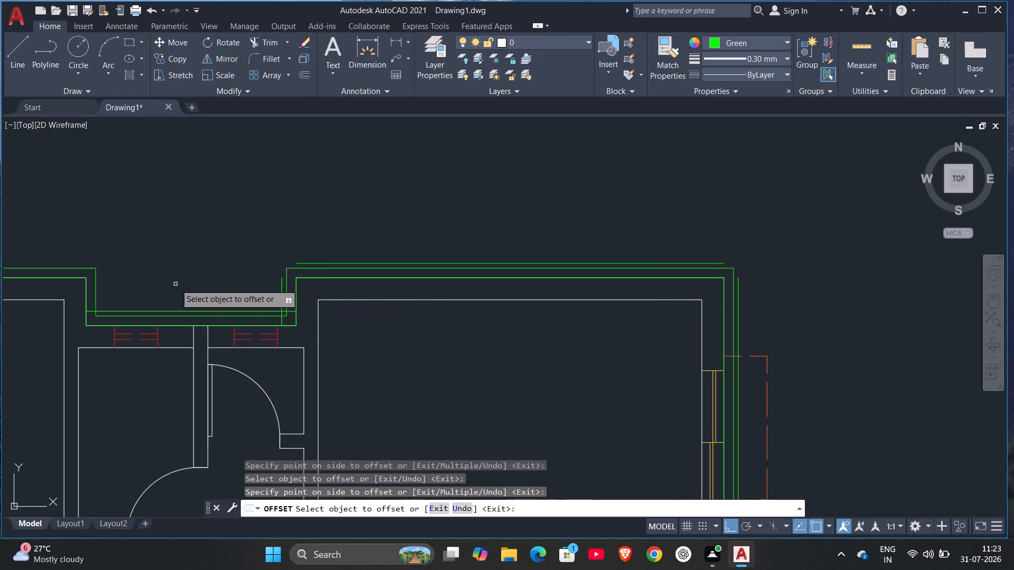
click(86, 301)
drag(115, 296, 121, 293)
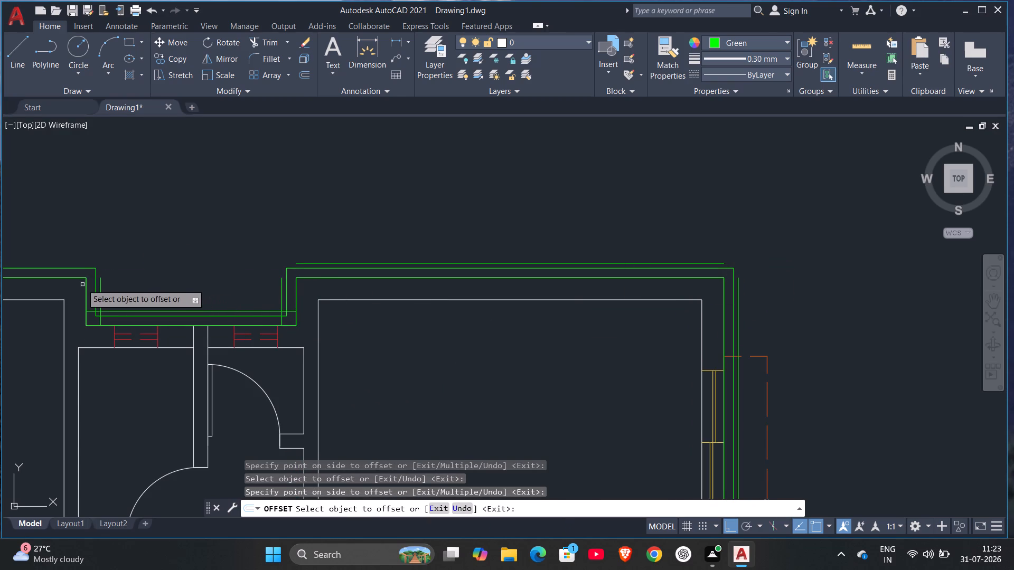
click(79, 277)
click(90, 246)
scroll(147, 326, down, 3)
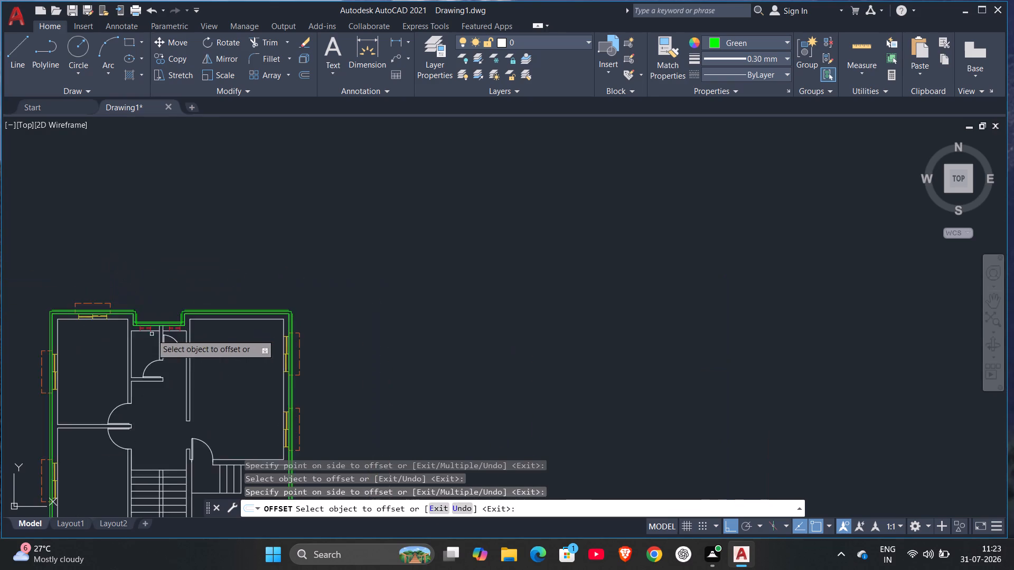
Offset the original green west line outward by the same 0.15.
middle_drag(152, 346, 447, 293)
scroll(454, 292, up, 3)
scroll(233, 314, down, 1)
middle_drag(233, 316, 589, 304)
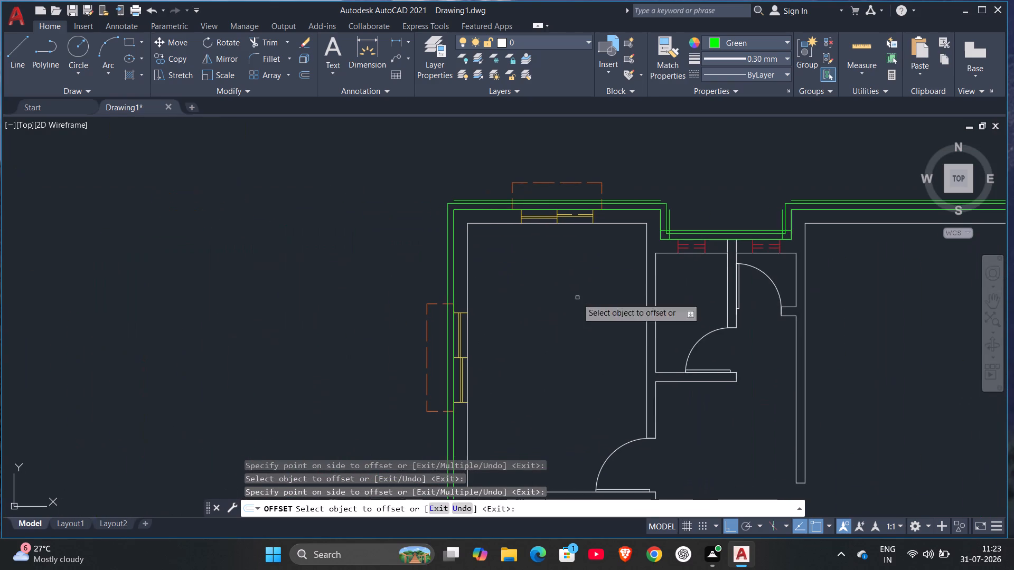
click(453, 286)
drag(425, 290, 420, 302)
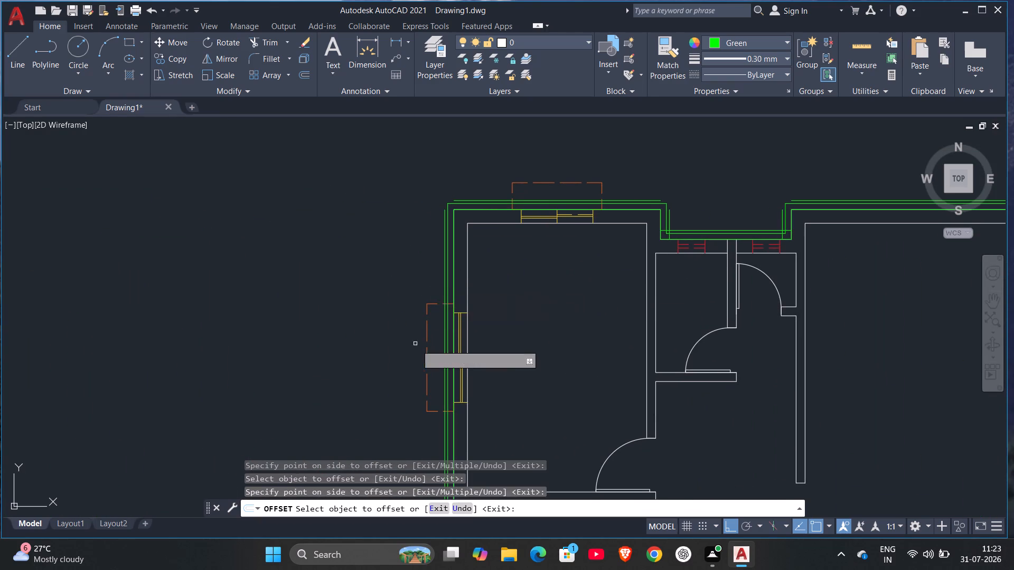
Offset the original green south line west of the stairwell outward by the same 0.15.
scroll(530, 404, down, 3)
middle_drag(561, 397, 507, 174)
scroll(501, 188, up, 3)
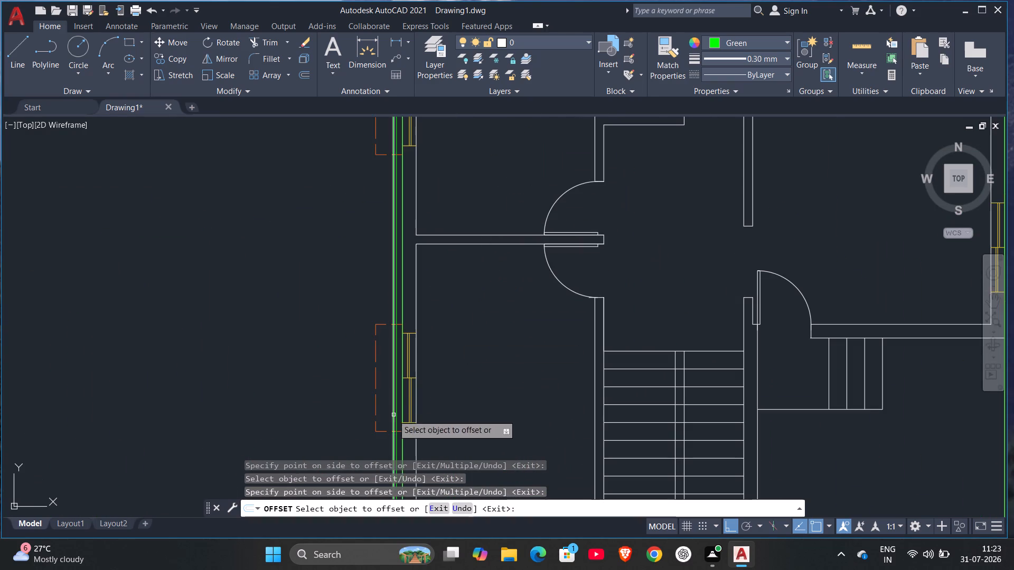
middle_drag(416, 387, 515, 176)
scroll(419, 383, down, 1)
scroll(539, 251, up, 2)
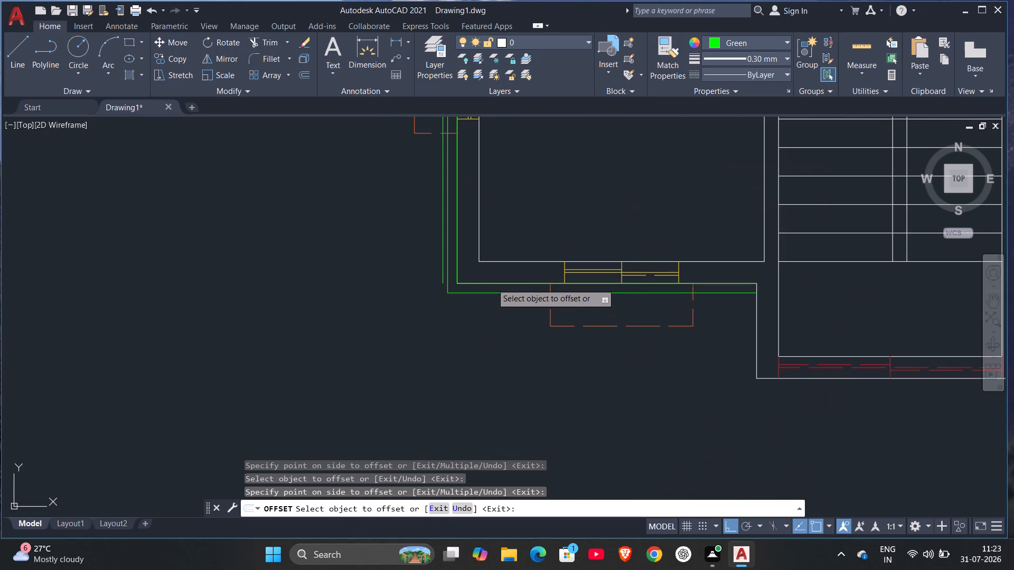
click(492, 283)
click(492, 311)
key(Escape)
Fillet the outermost green west and south lines into a sharp corner at the plan's southwest.
key(f)
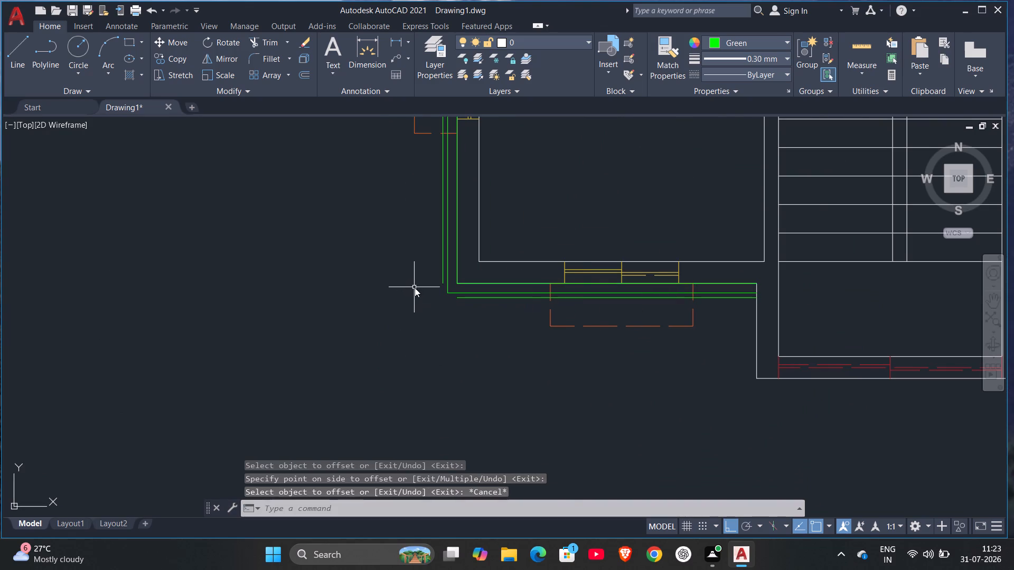
key(Return)
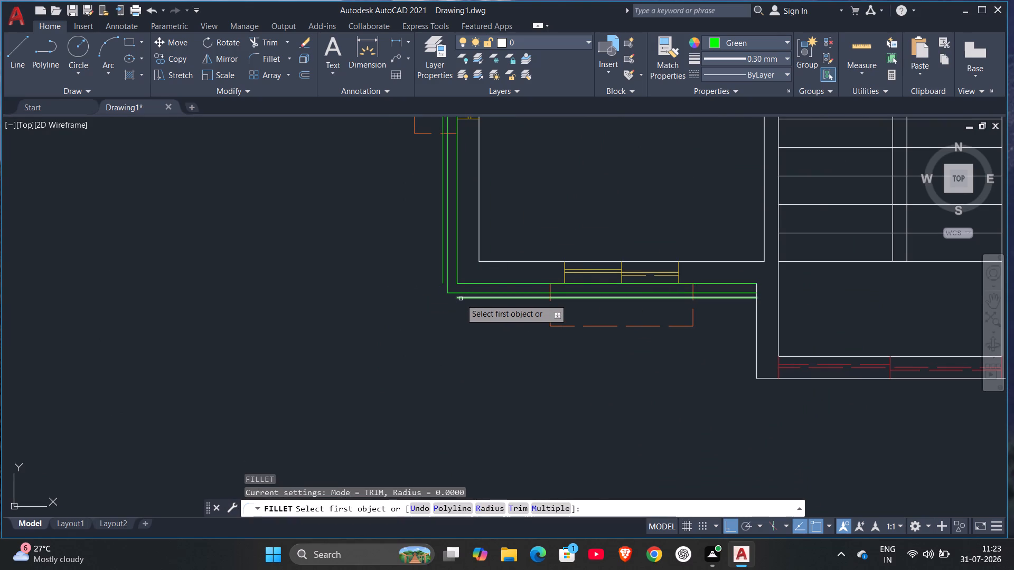
click(461, 299)
click(439, 274)
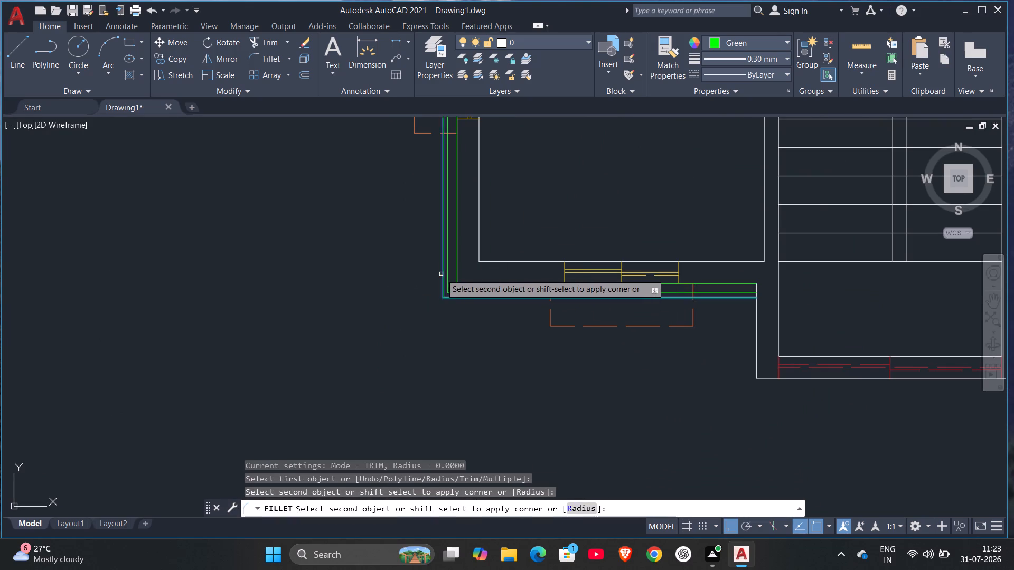
click(441, 274)
Fillet the outermost green north and west lines into a sharp corner at the plan's northwest.
middle_drag(474, 224, 489, 278)
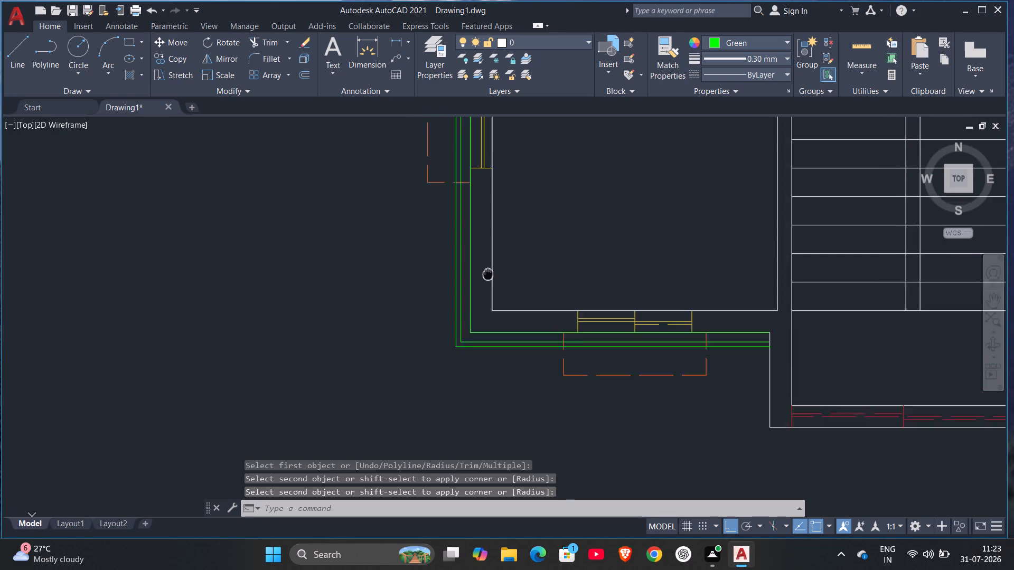
middle_drag(489, 278, 533, 505)
scroll(533, 505, down, 3)
scroll(565, 222, down, 2)
middle_drag(564, 230, 525, 398)
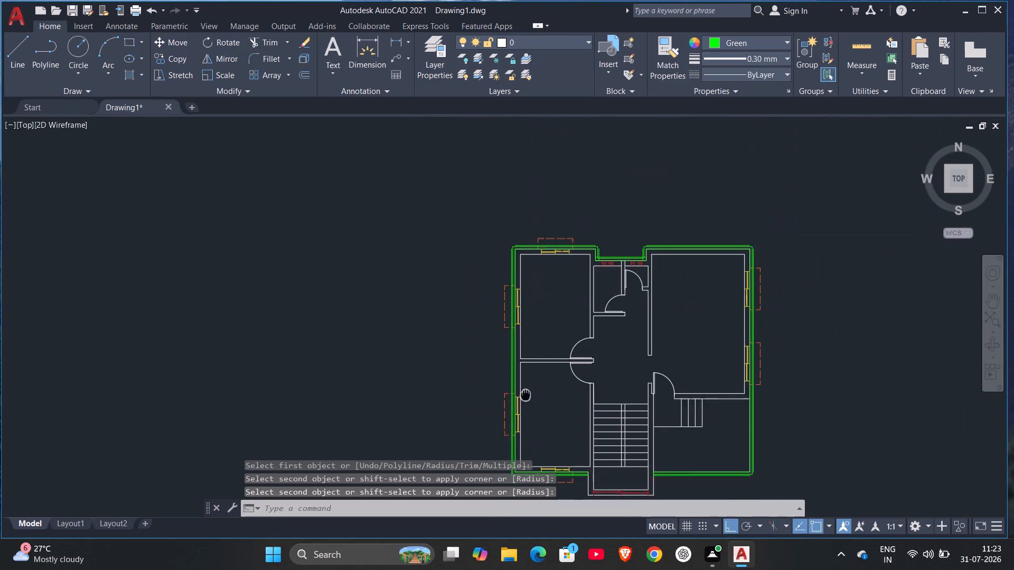
middle_drag(525, 398, 516, 440)
scroll(520, 435, down, 1)
key(space)
scroll(517, 328, up, 3)
middle_drag(491, 491, 494, 469)
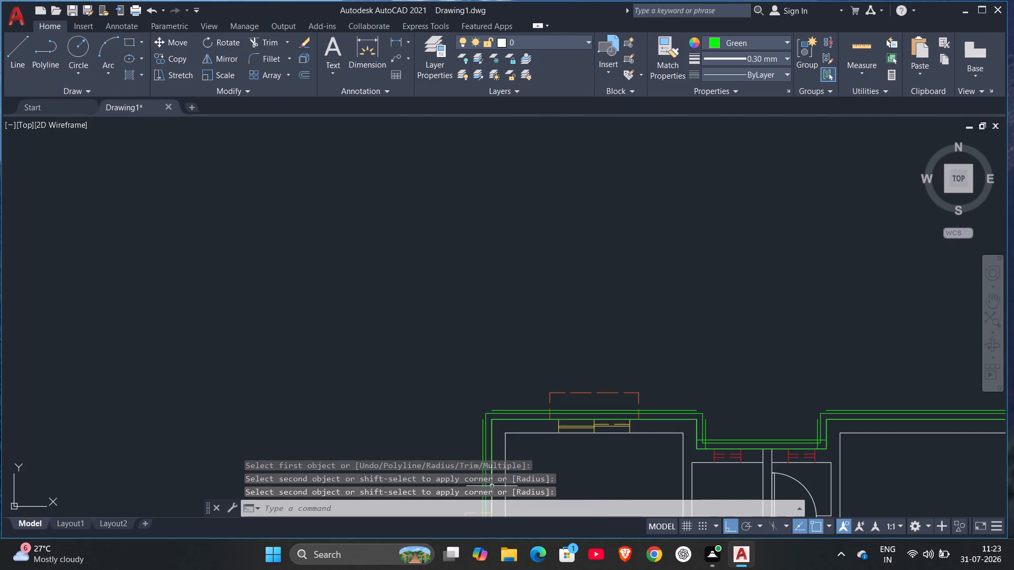
middle_drag(494, 469, 538, 362)
middle_drag(529, 424, 584, 316)
scroll(584, 316, up, 1)
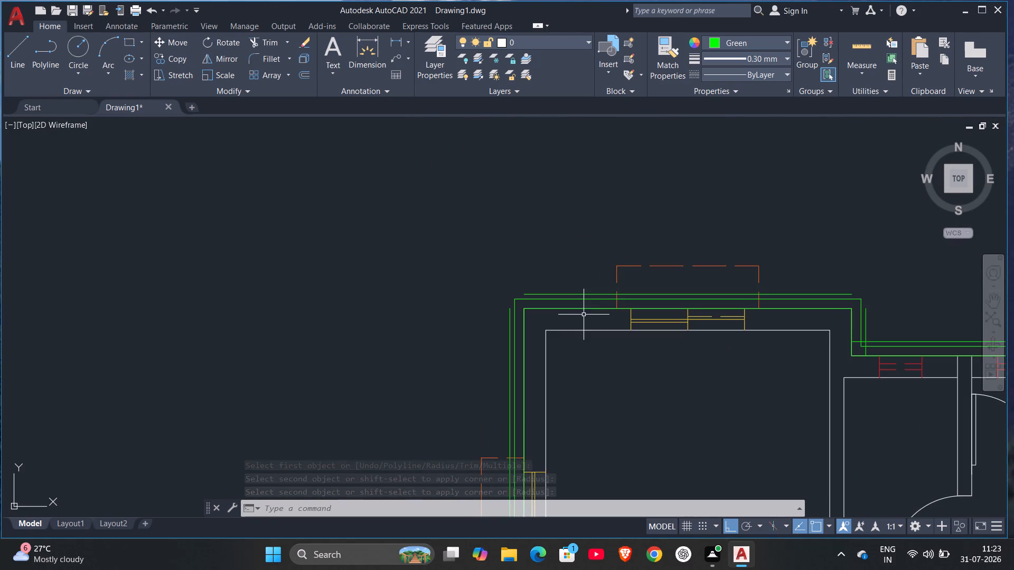
key(space)
click(541, 293)
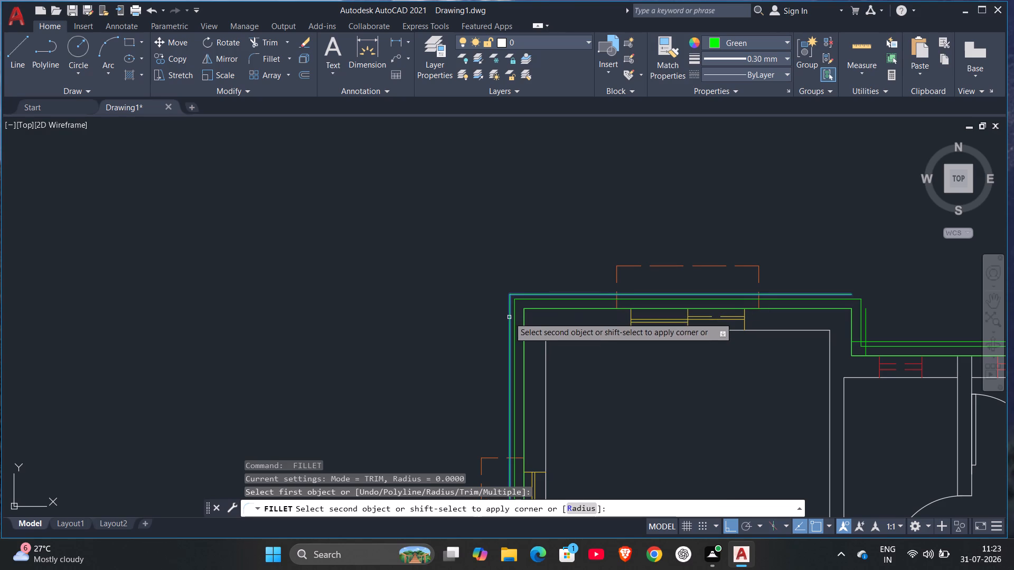
click(509, 317)
Join the outermost green lines around the north recess with sharp fillets at all four of its corners.
middle_drag(760, 362, 459, 395)
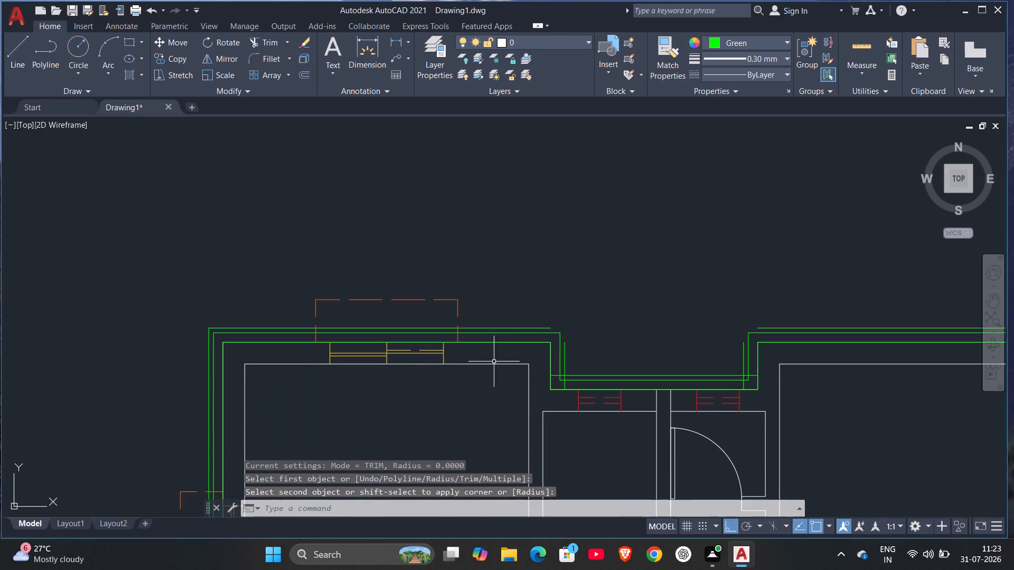
key(space)
click(536, 328)
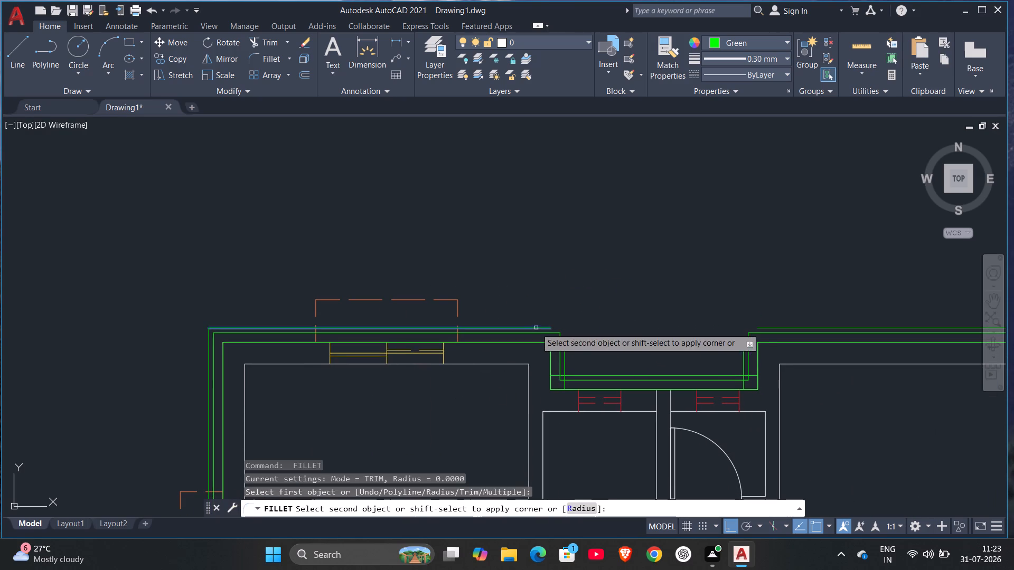
click(565, 354)
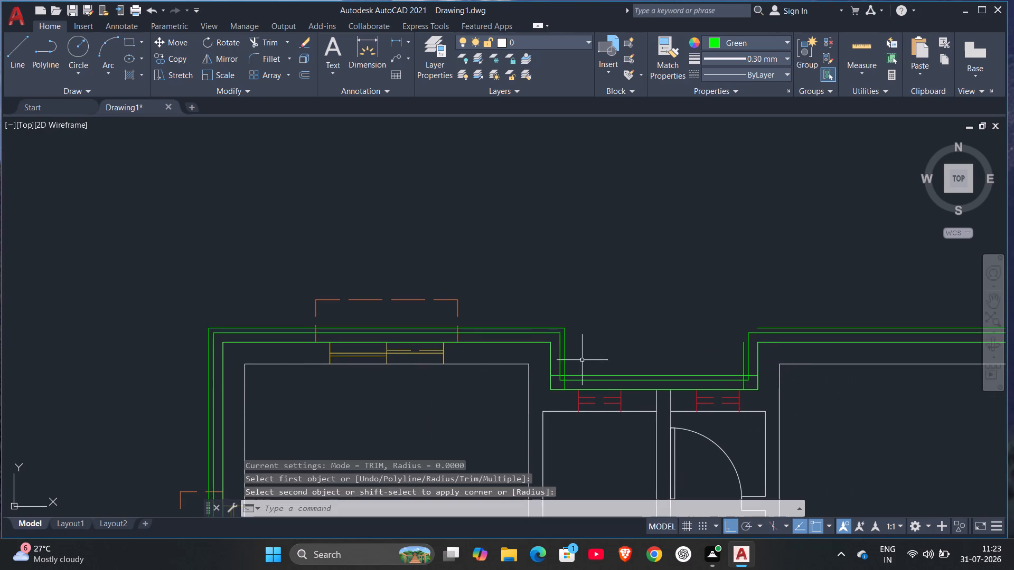
key(space)
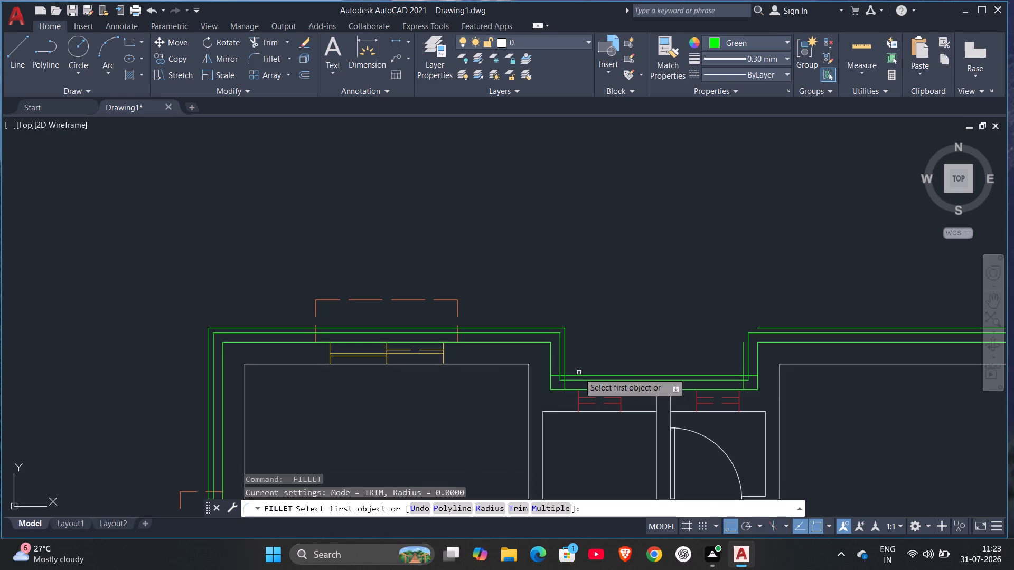
click(579, 373)
click(579, 376)
click(563, 365)
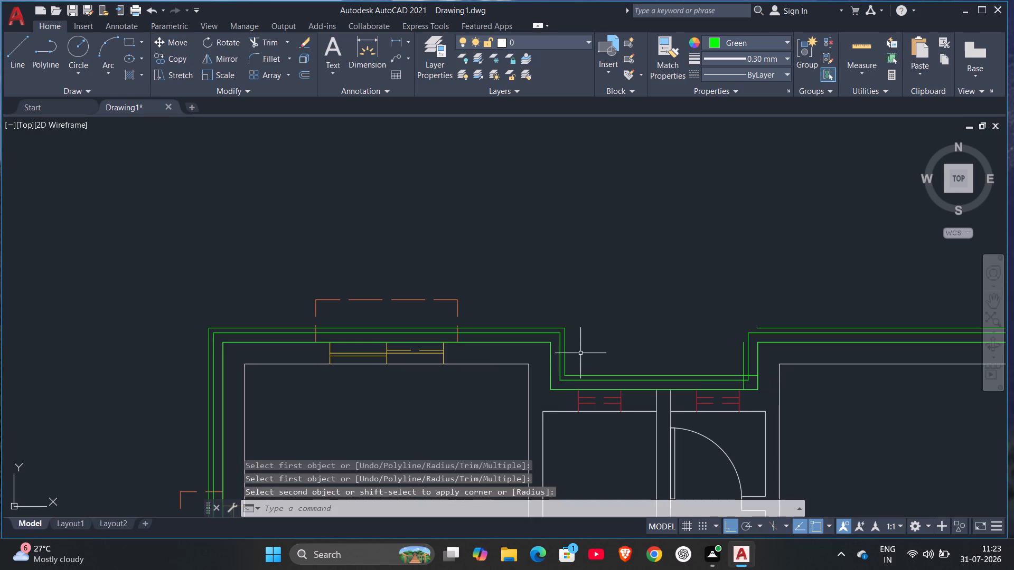
key(space)
click(735, 376)
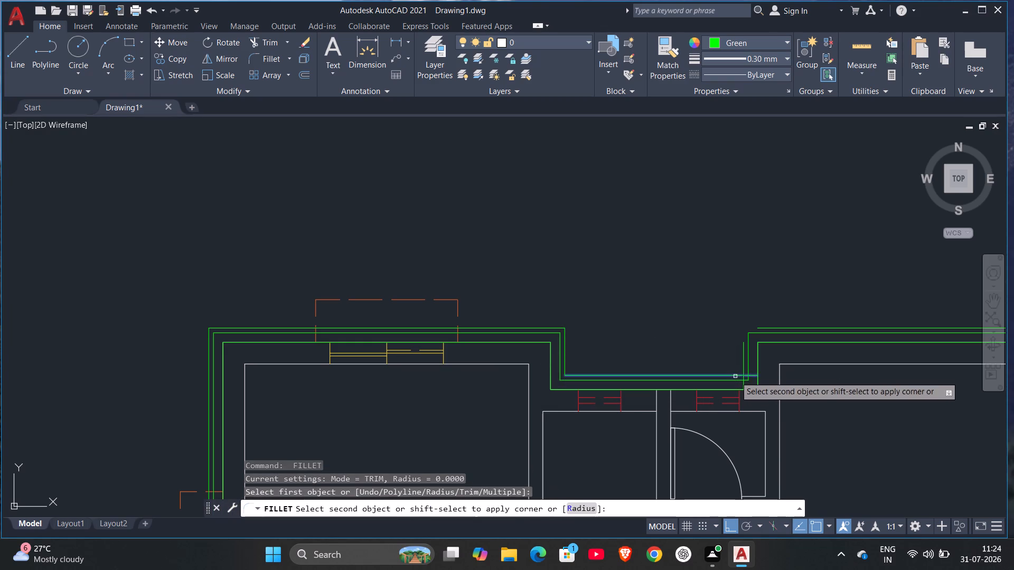
click(742, 362)
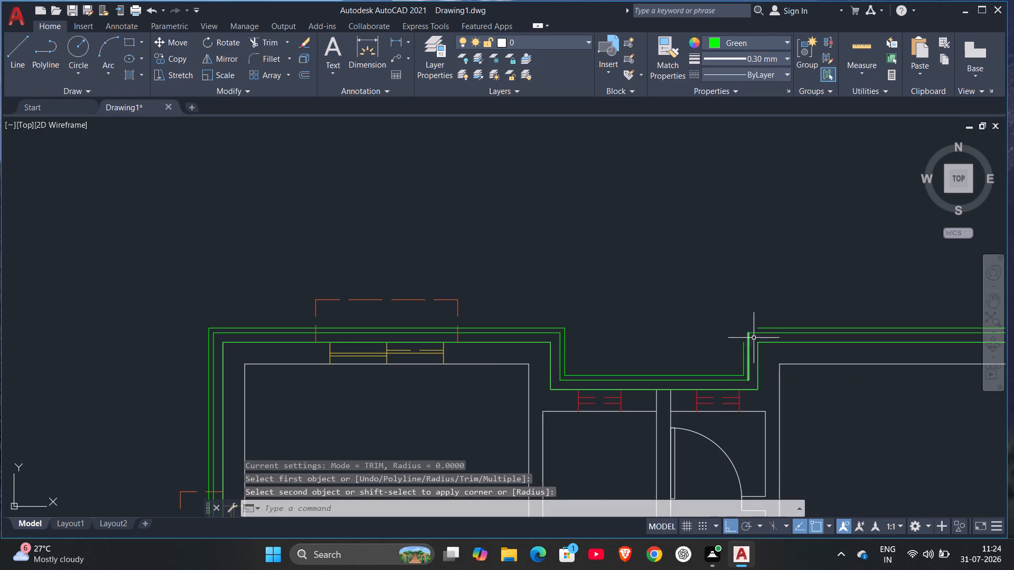
key(space)
click(768, 326)
click(744, 350)
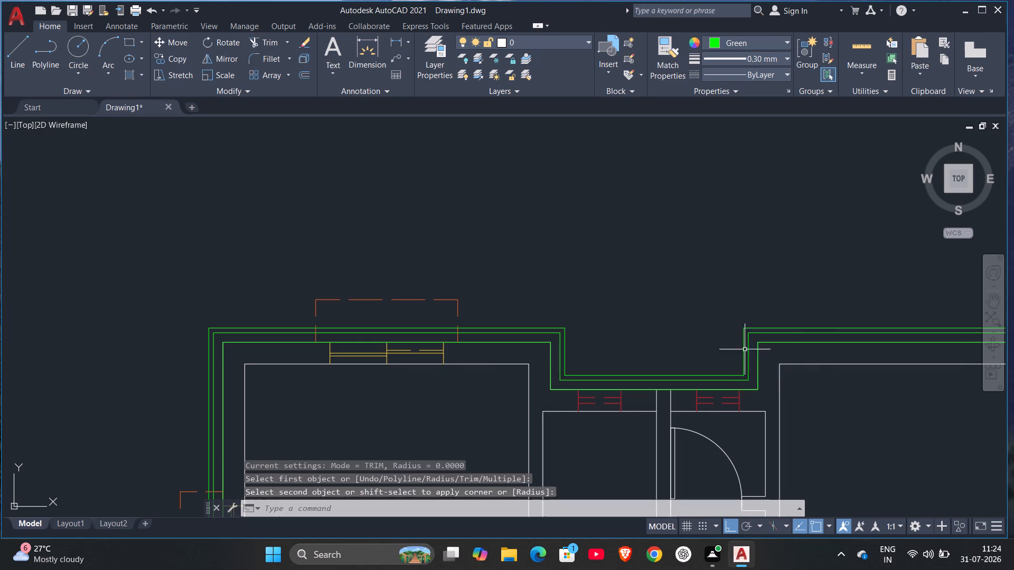
Fillet the outermost green north and east lines into a sharp corner at the plan's northeast.
scroll(796, 415, down, 2)
middle_drag(934, 411, 878, 422)
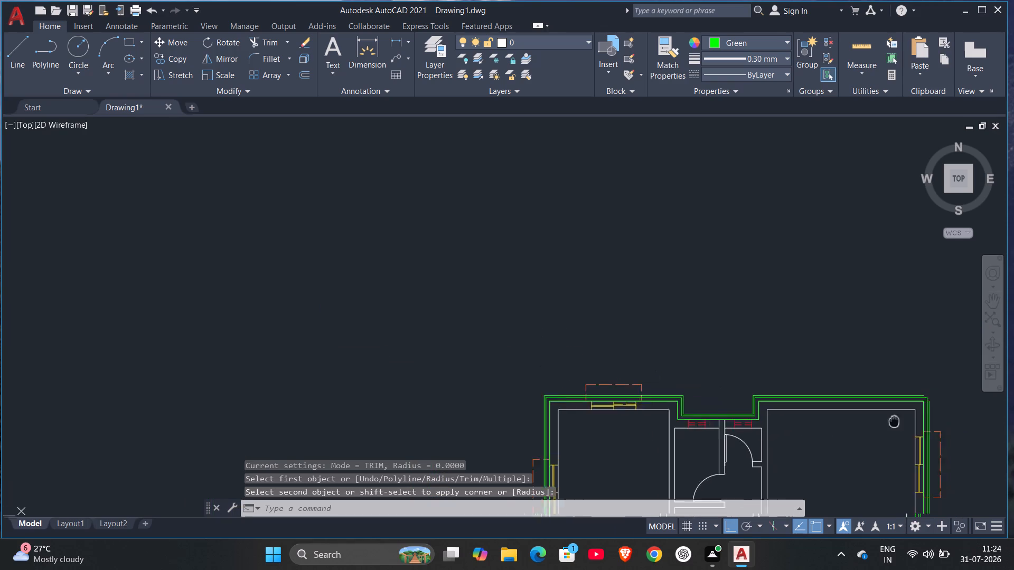
middle_drag(878, 422, 602, 355)
scroll(605, 350, up, 2)
key(space)
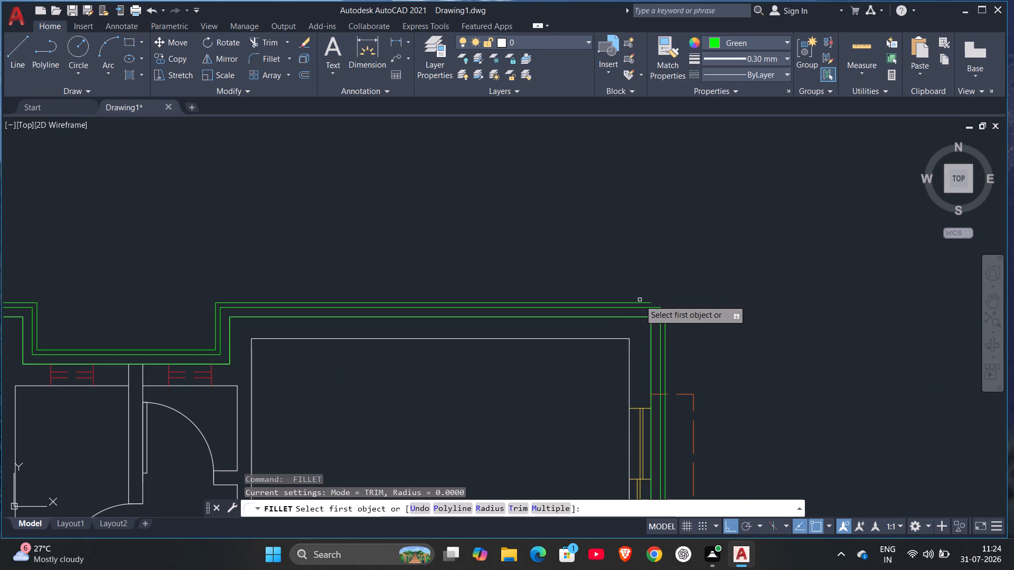
click(640, 301)
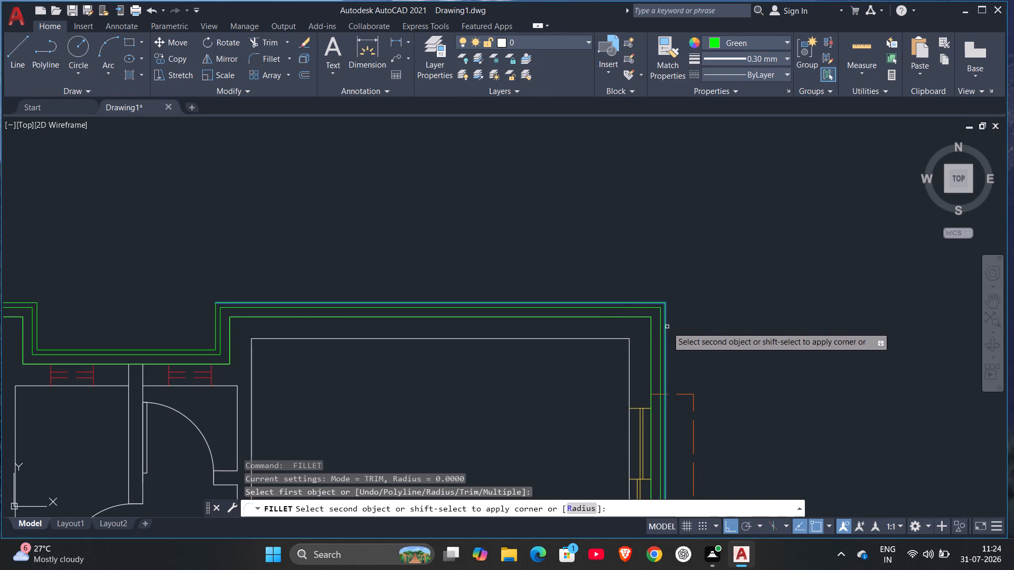
click(667, 327)
Fillet the outermost green east and south lines into a sharp corner at the plan's southeast.
scroll(661, 452, down, 2)
middle_drag(655, 440, 677, 144)
middle_drag(668, 387, 652, 275)
scroll(652, 275, up, 3)
middle_drag(658, 415, 653, 208)
scroll(658, 415, down, 1)
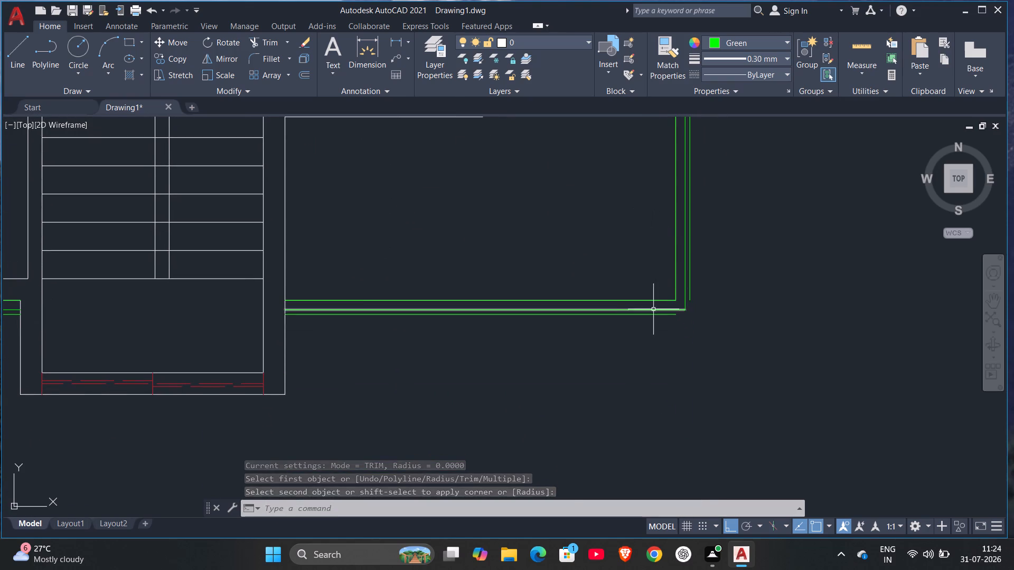
key(space)
click(660, 312)
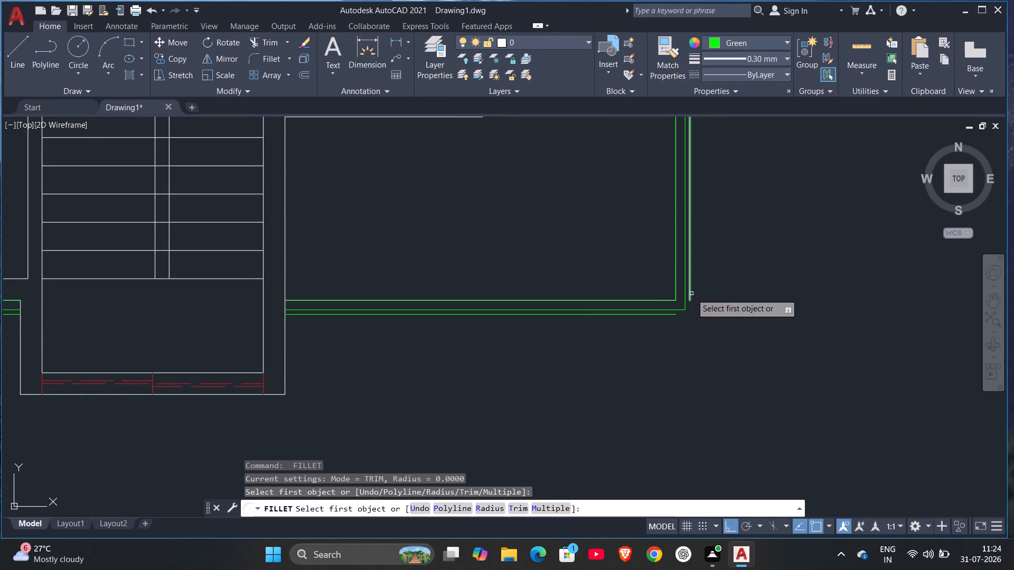
click(691, 293)
click(670, 316)
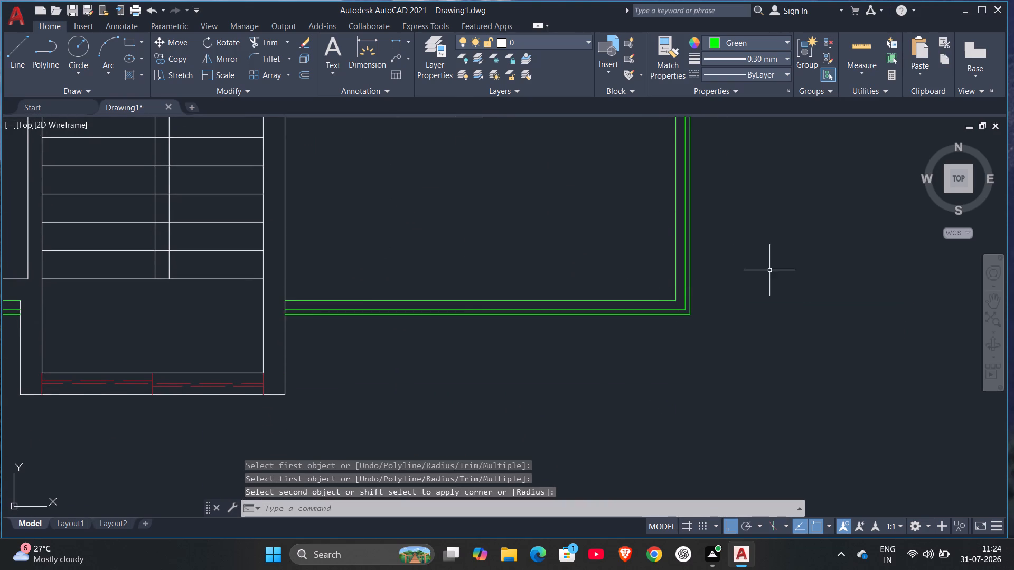
Examine the whole floor plan and the green lines around its perimeter.
scroll(761, 370, down, 3)
middle_drag(663, 404, 652, 459)
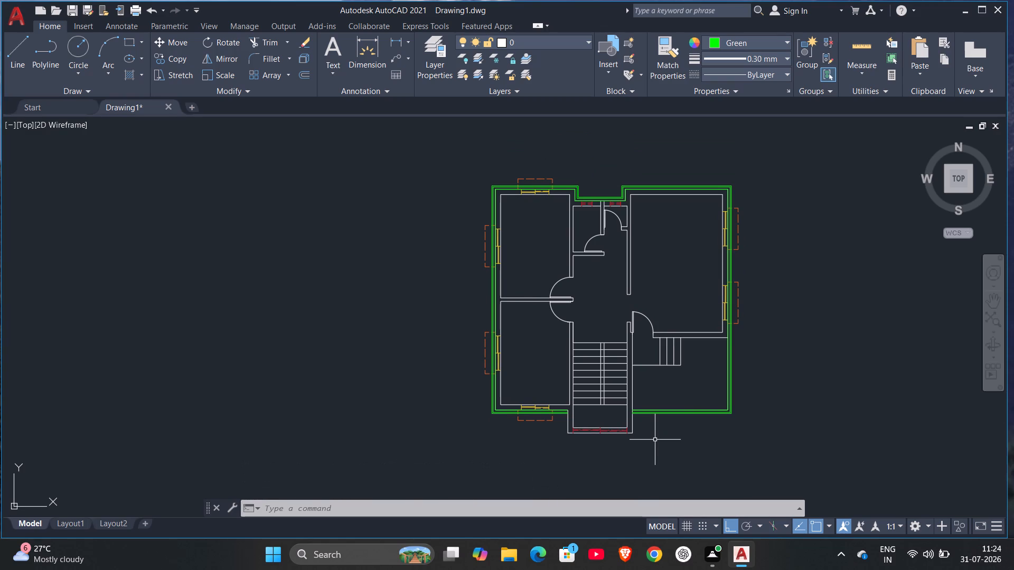
scroll(762, 569, up, 1)
scroll(762, 569, down, 1)
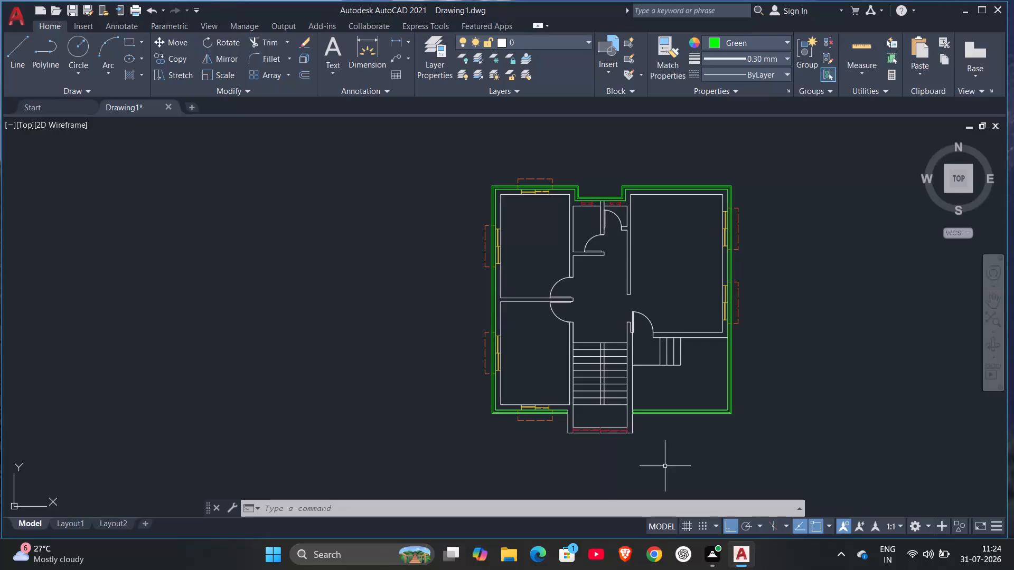
scroll(759, 493, up, 2)
middle_click(697, 495)
scroll(696, 497, down, 3)
middle_drag(696, 432, 696, 431)
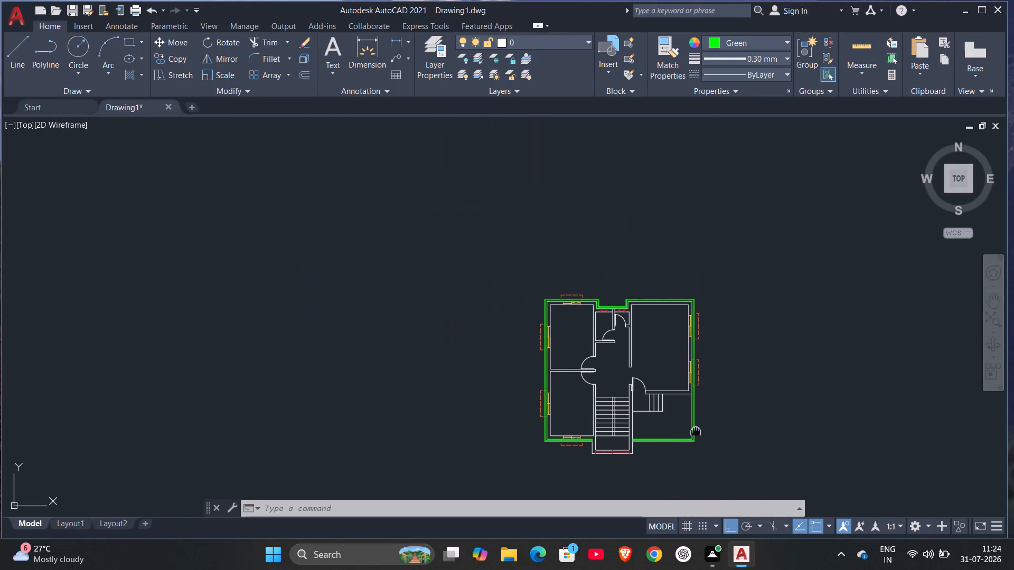
middle_drag(696, 431, 569, 400)
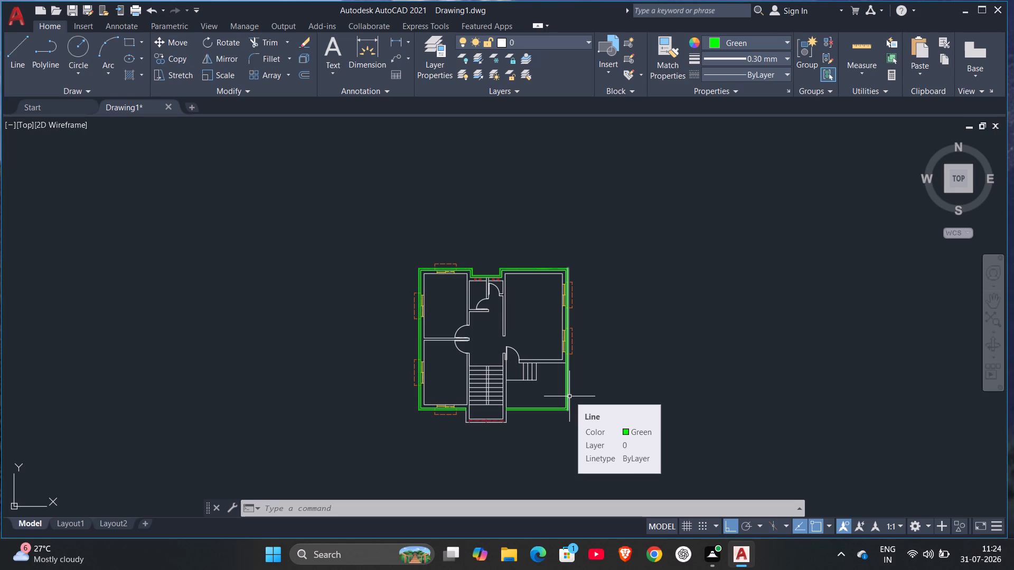
Offset the outer line of the entrance wall beside the steps by 0.1 towards the south.
scroll(556, 393, up, 3)
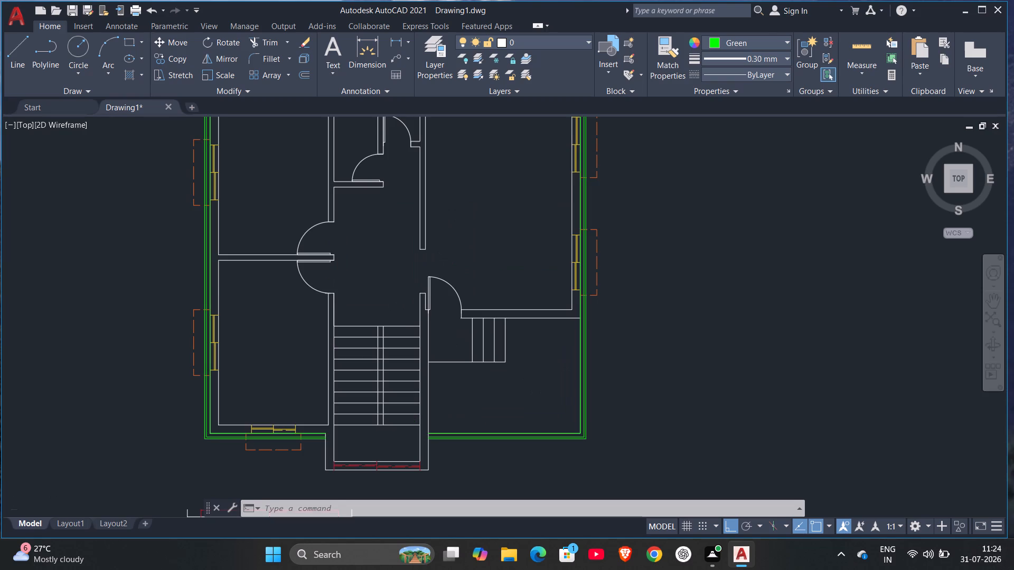
key(Escape)
key(o)
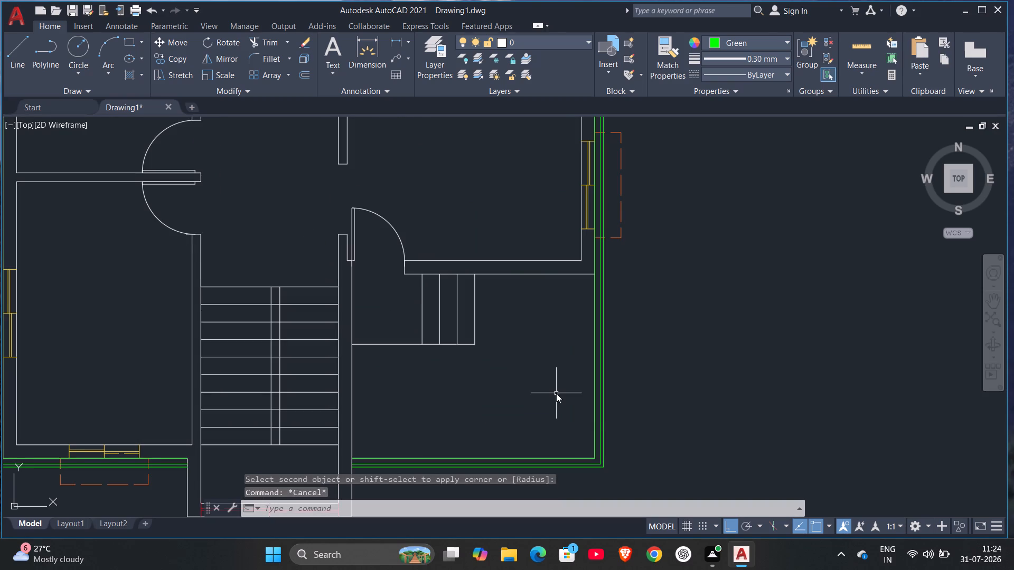
key(Return)
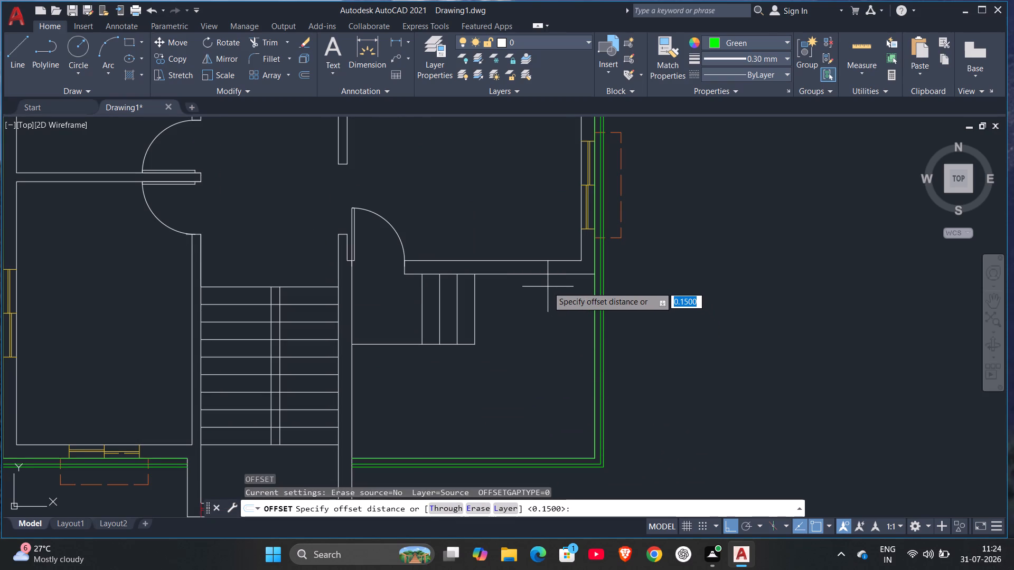
text(.1)
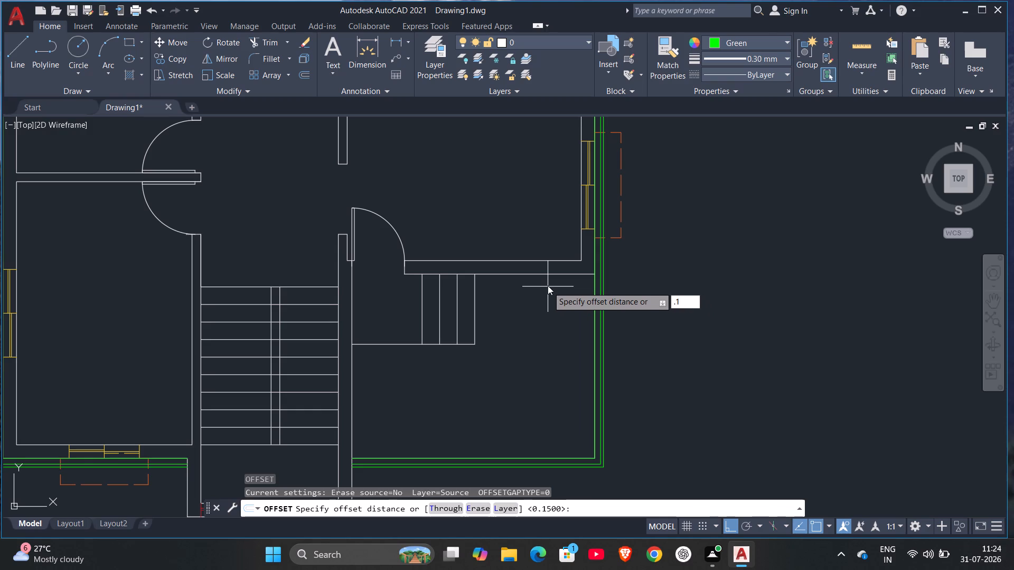
key(Return)
click(548, 275)
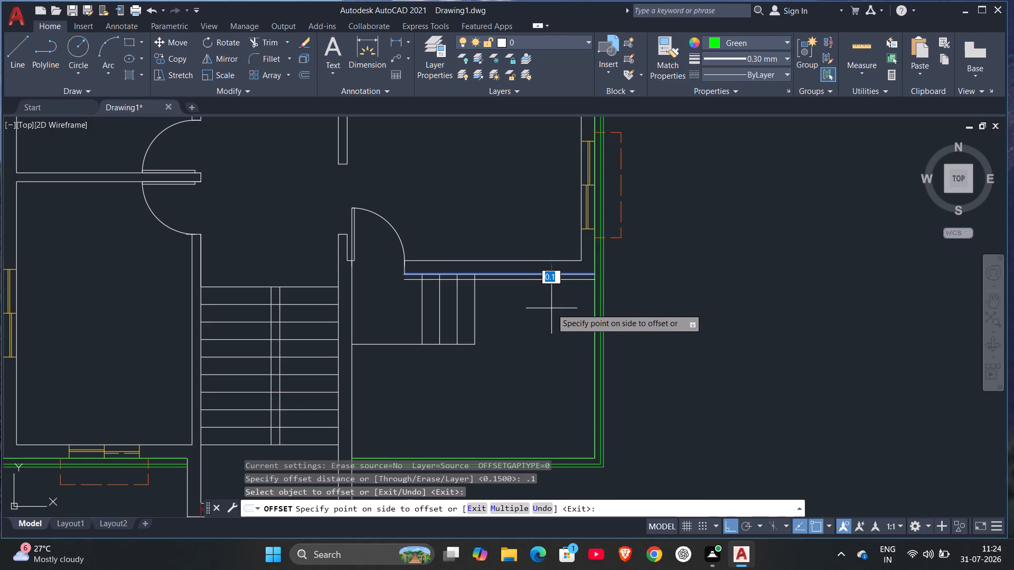
click(551, 308)
scroll(529, 279, up, 3)
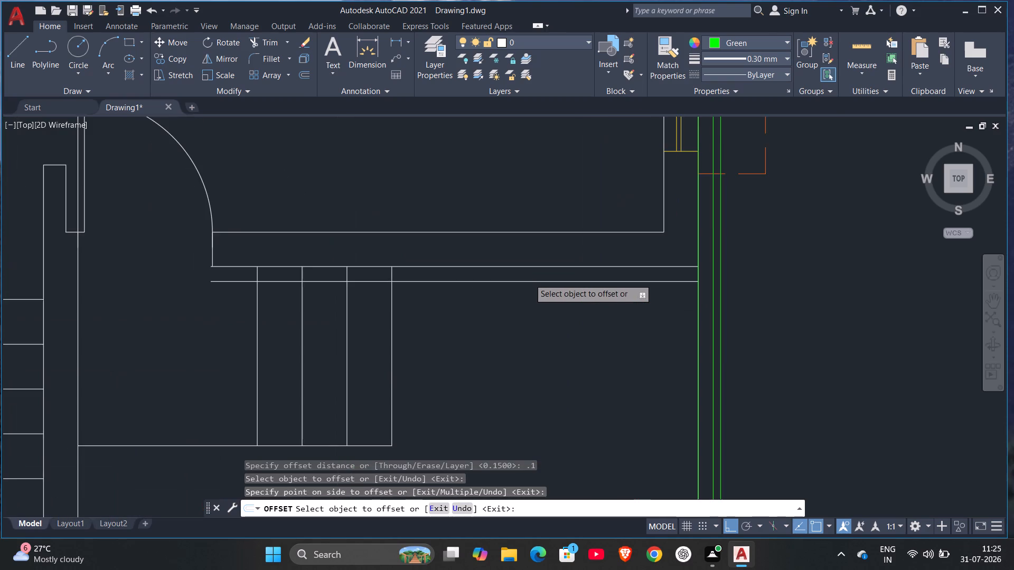
key(Escape)
Trim away the portions of the new offset line that cross the entrance steps.
key(t)
key(r)
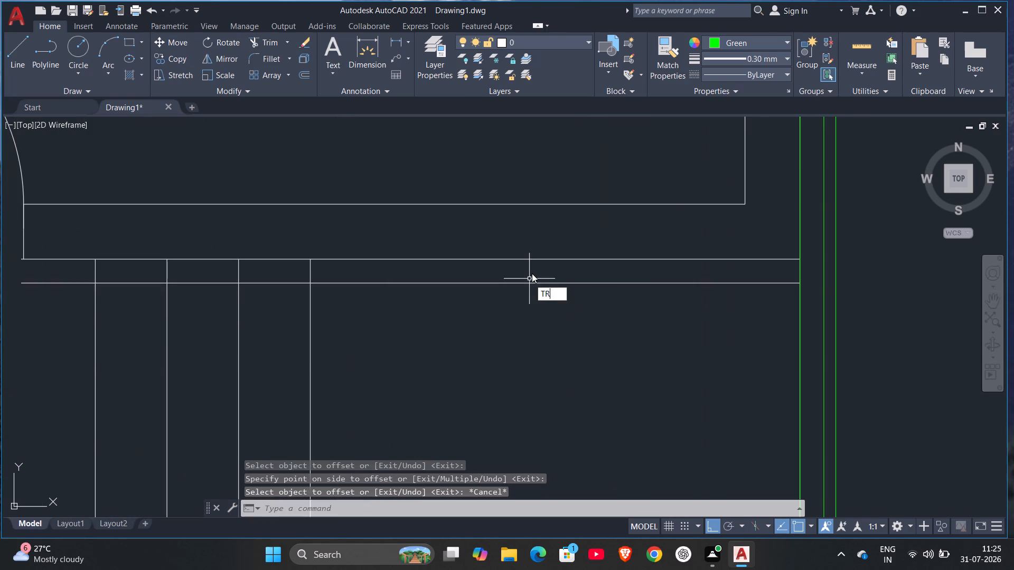
key(Return)
scroll(221, 275, down, 2)
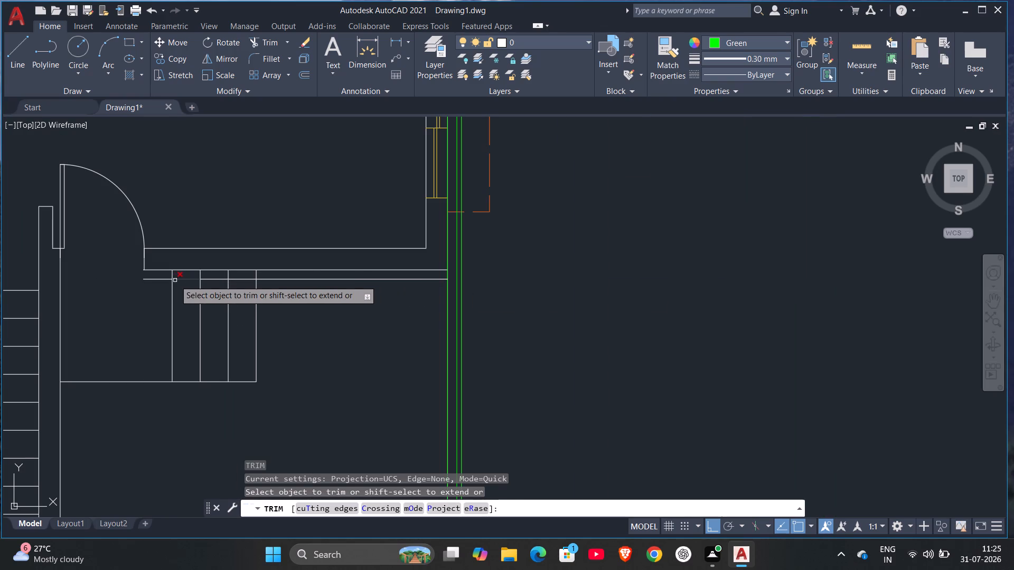
click(163, 279)
click(187, 279)
click(213, 279)
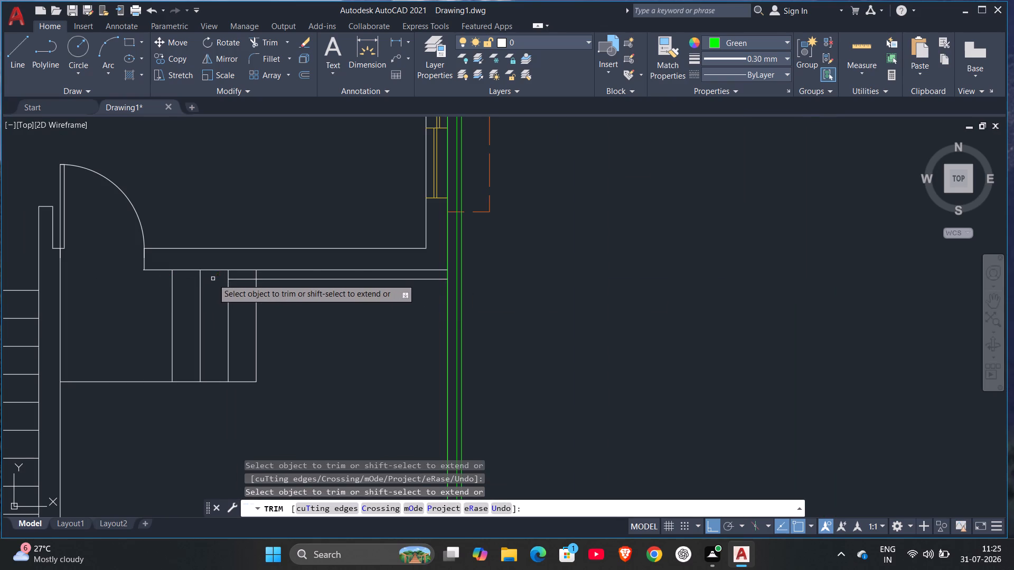
click(245, 280)
scroll(314, 293, up, 2)
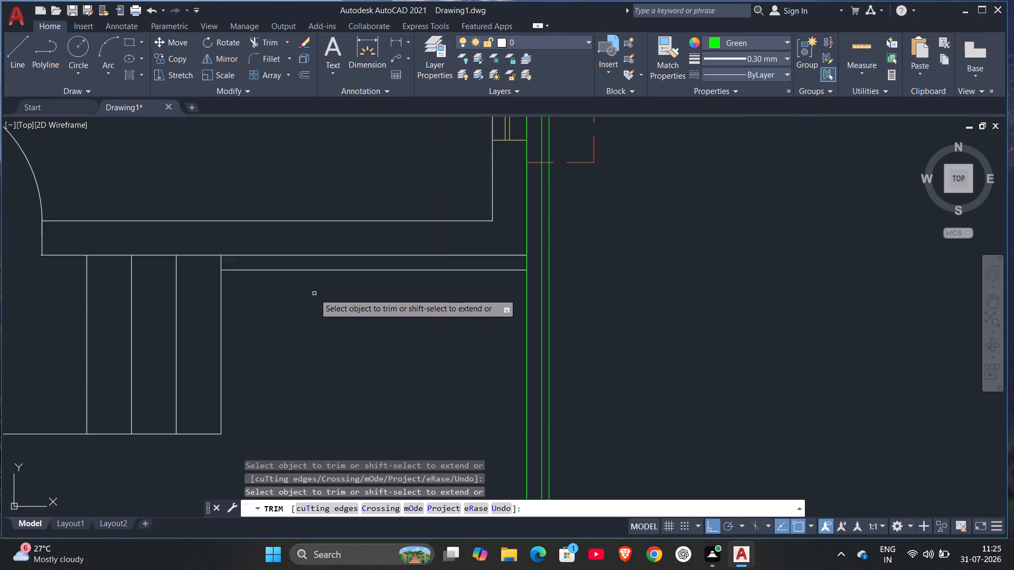
key(Escape)
Extend the entrance wall's offset line east to meet the middle green perimeter line.
key(e)
key(x)
key(Return)
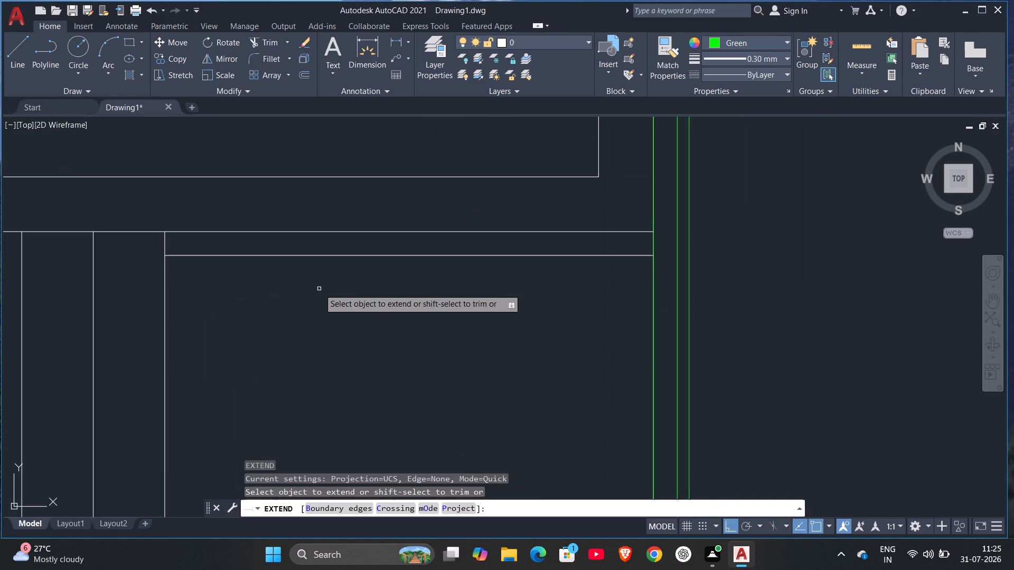
click(473, 255)
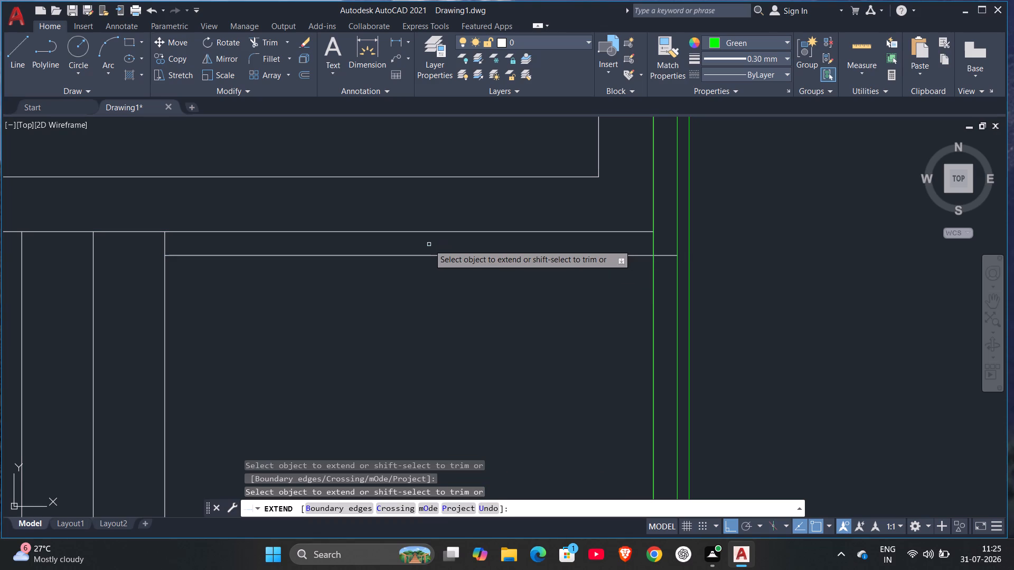
key(Escape)
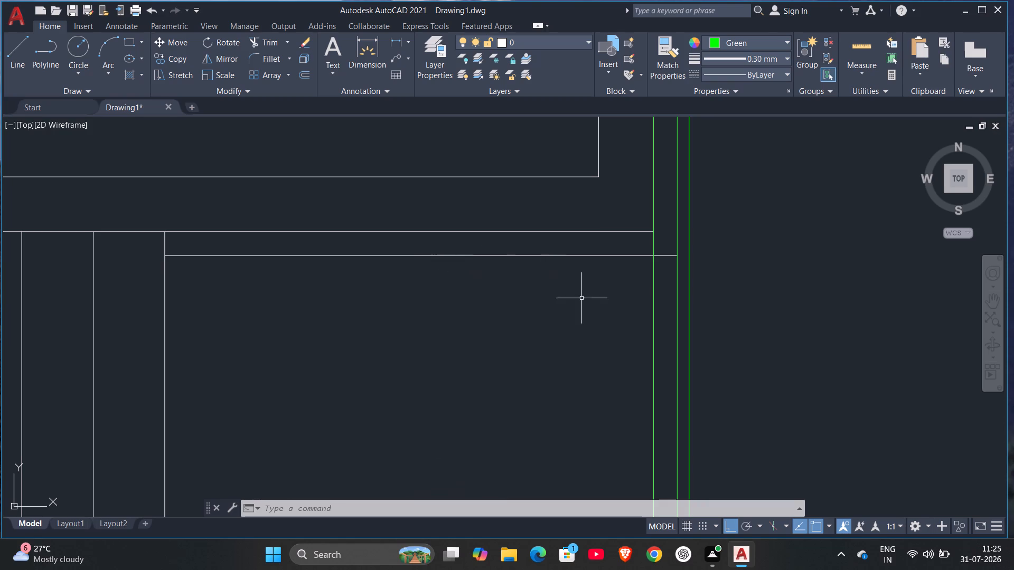
Trim the middle green east line below its intersection with the entrance wall's offset line.
key(Escape)
key(t)
key(r)
key(Return)
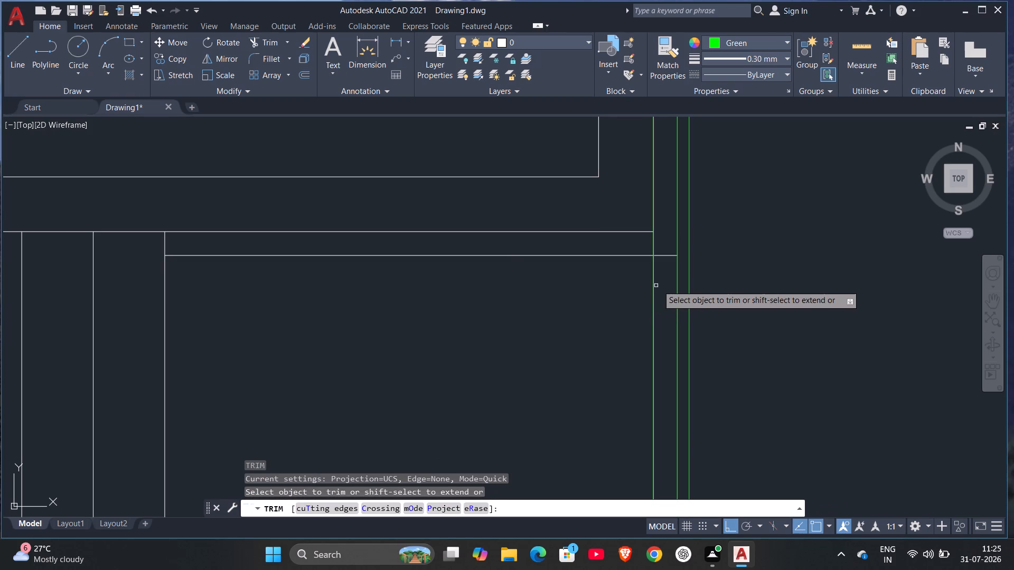
click(677, 279)
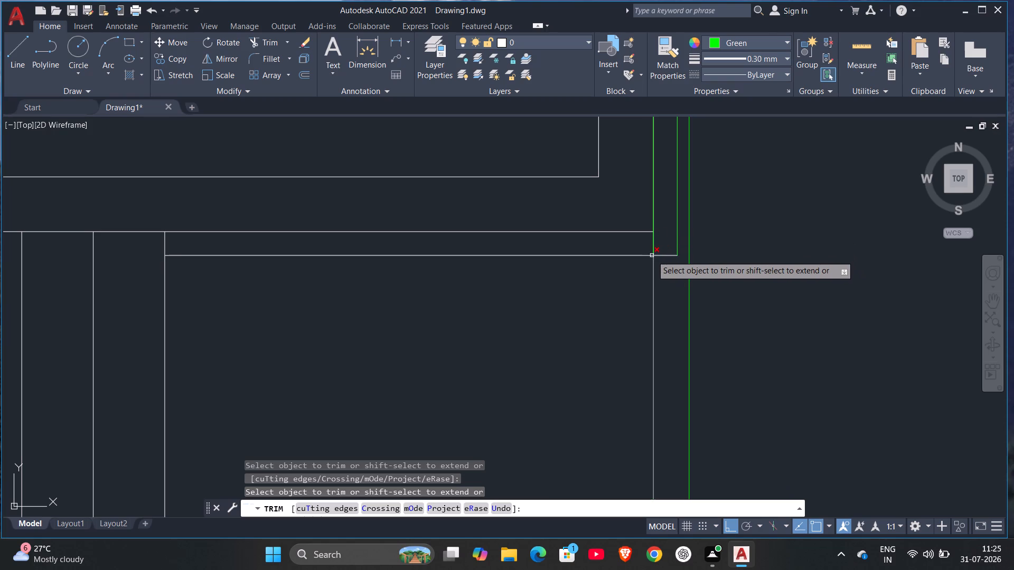
key(Escape)
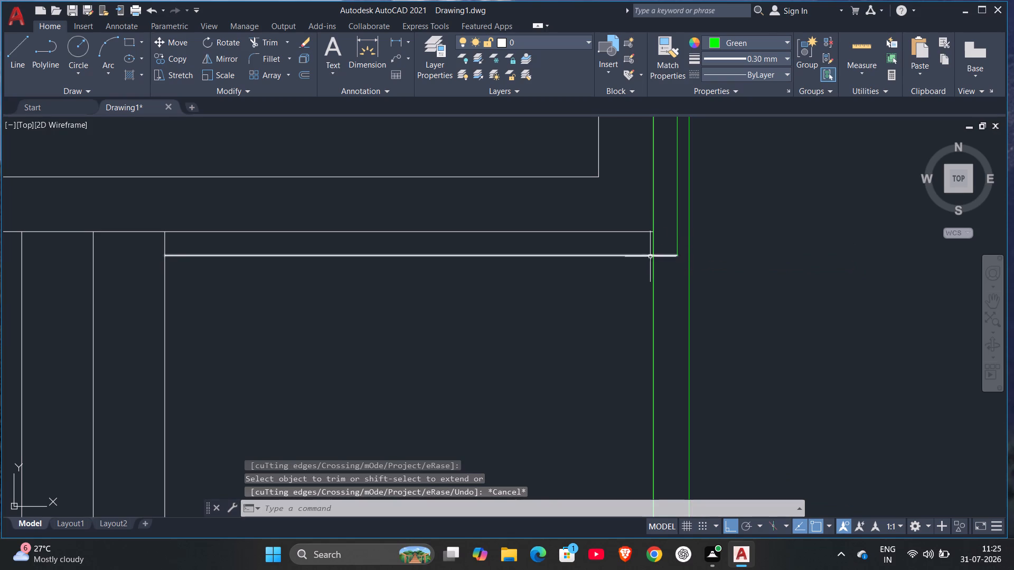
Change the colour of the entrance wall's offset line to Green.
click(642, 255)
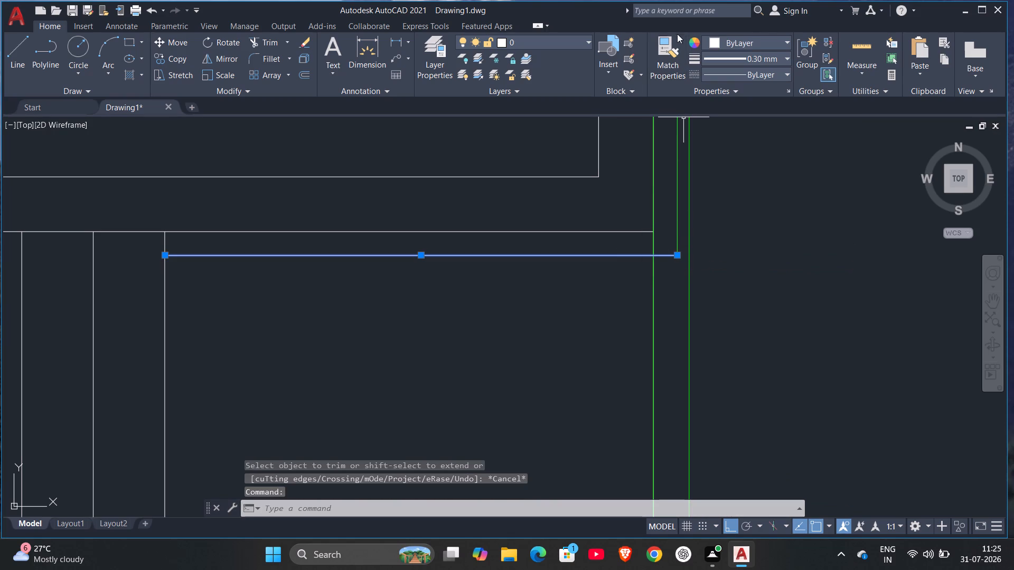
click(713, 39)
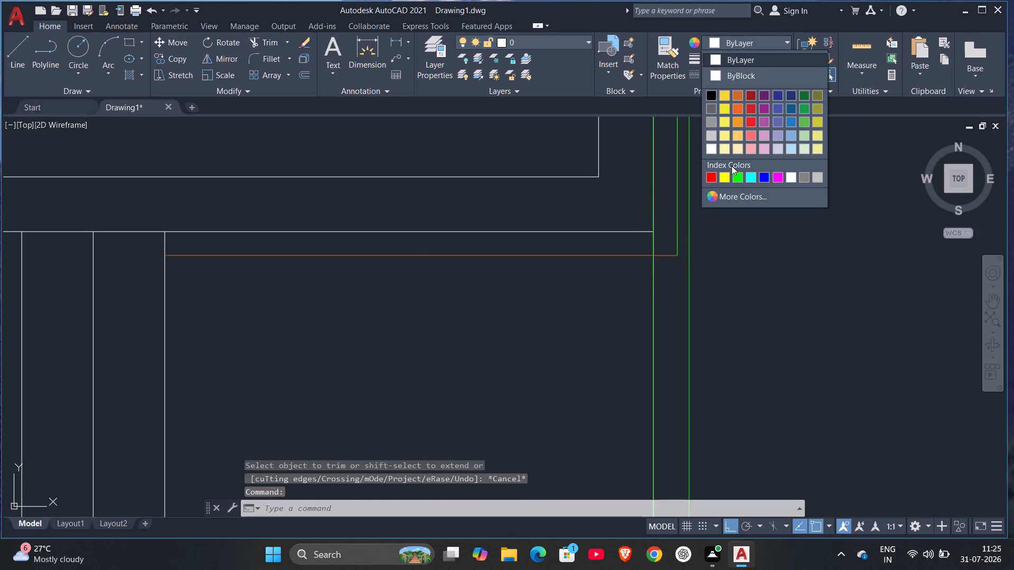
click(740, 175)
key(Escape)
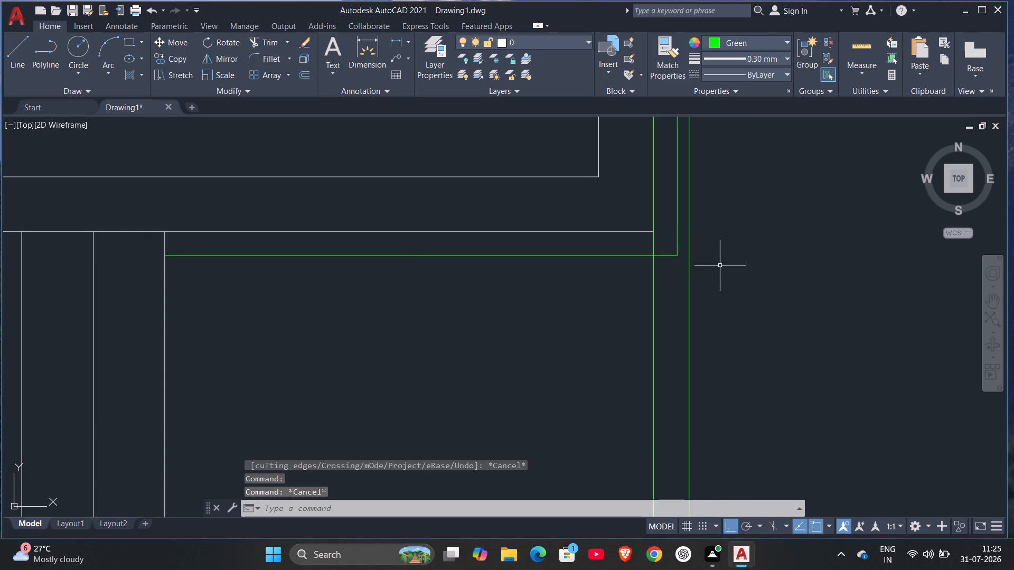
Delete the innermost green line that lies over the outer face of the east wall.
scroll(718, 280, down, 1)
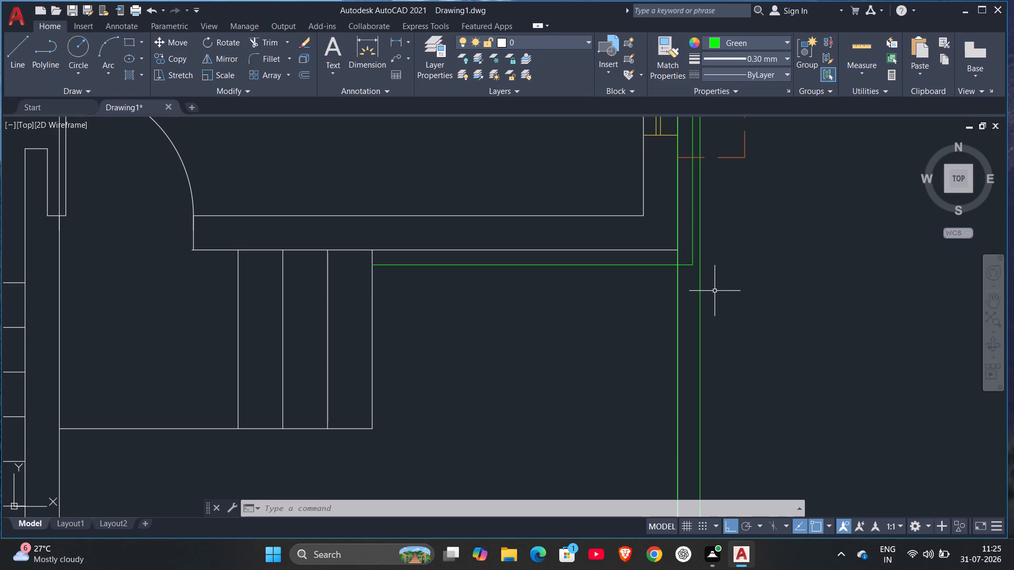
click(679, 329)
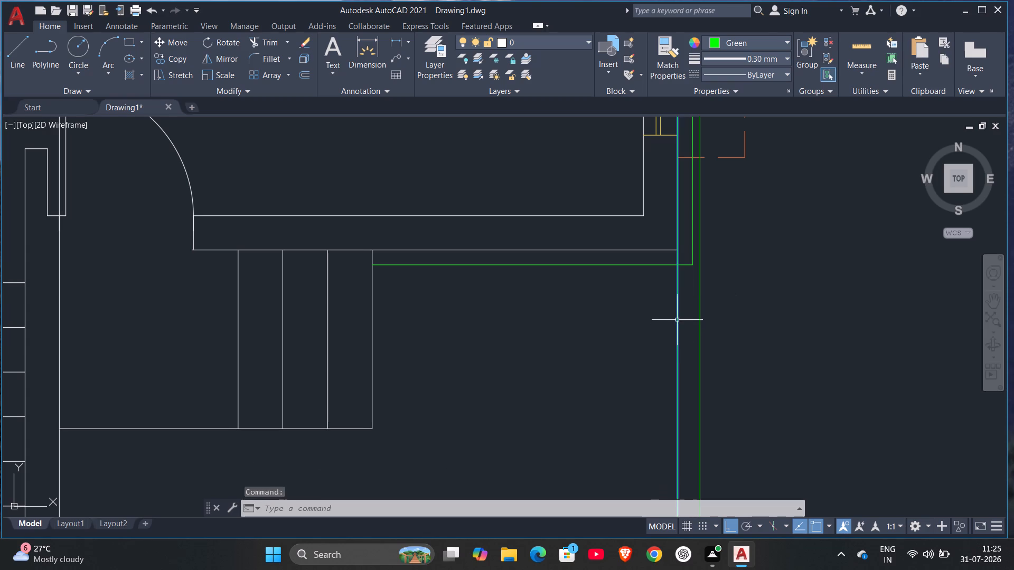
key(Delete)
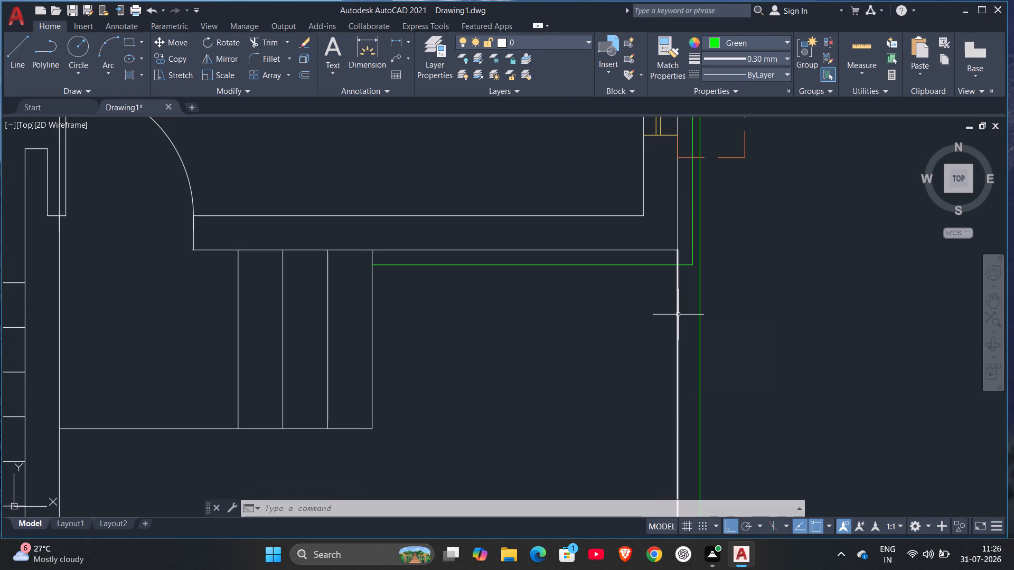
Join the green entrance wall offset line and the middle green east line into one polyline.
click(661, 265)
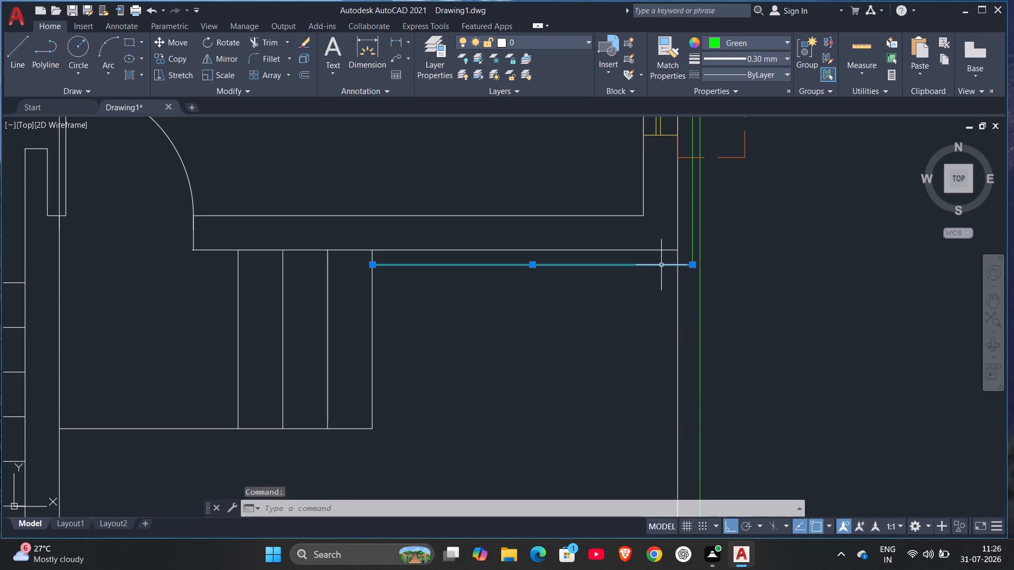
click(692, 248)
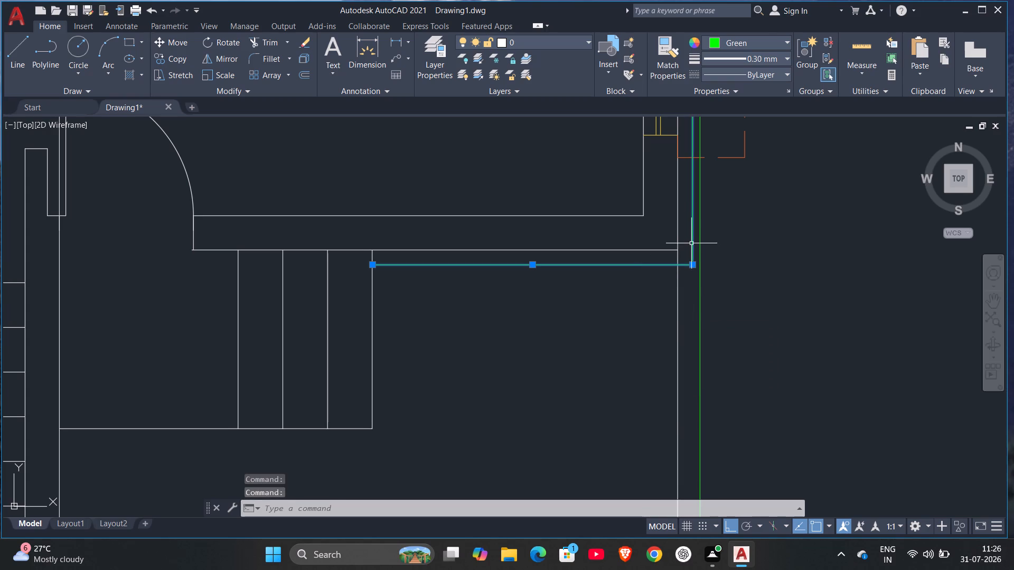
key(j)
key(Return)
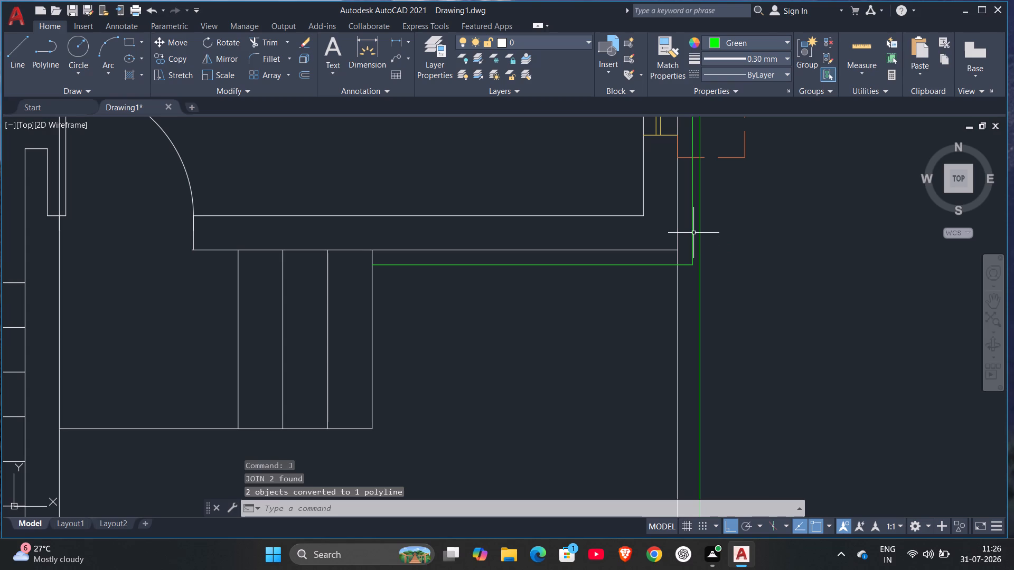
click(686, 267)
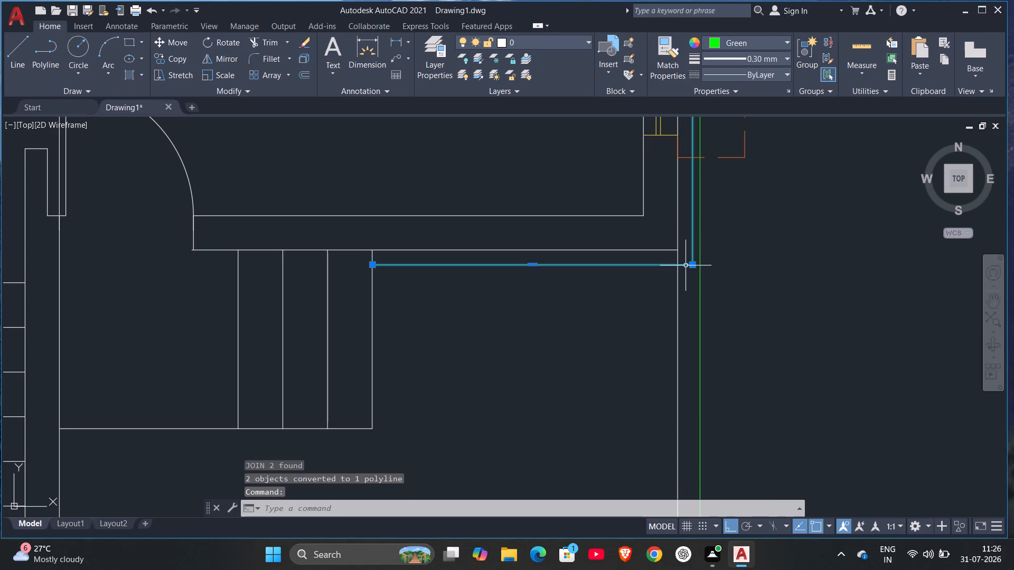
scroll(690, 239, down, 1)
key(Escape)
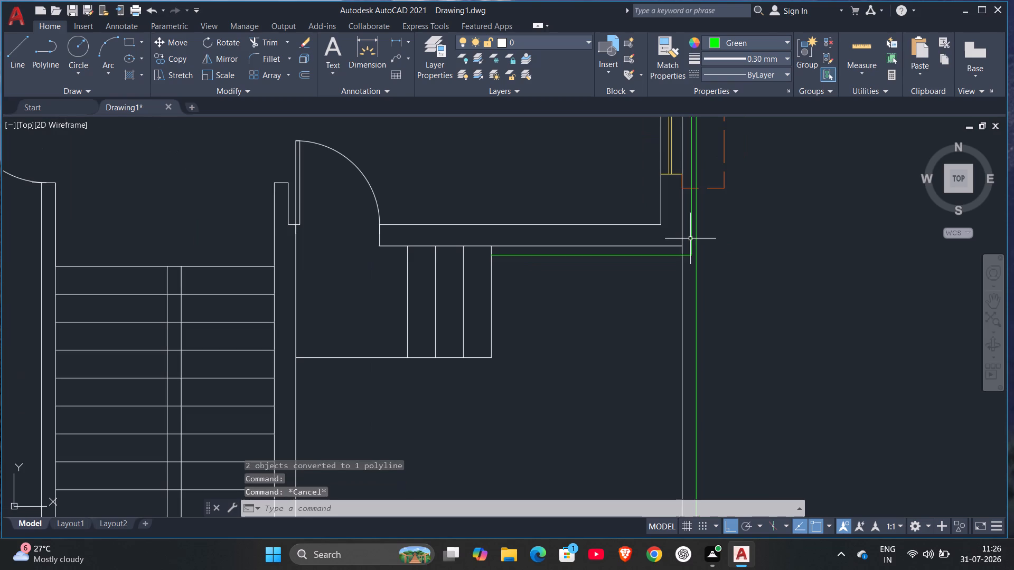
Join the middle green north line over the northeast room to the east polyline at the plan's northeast corner.
scroll(660, 216, down, 2)
middle_drag(623, 175, 613, 405)
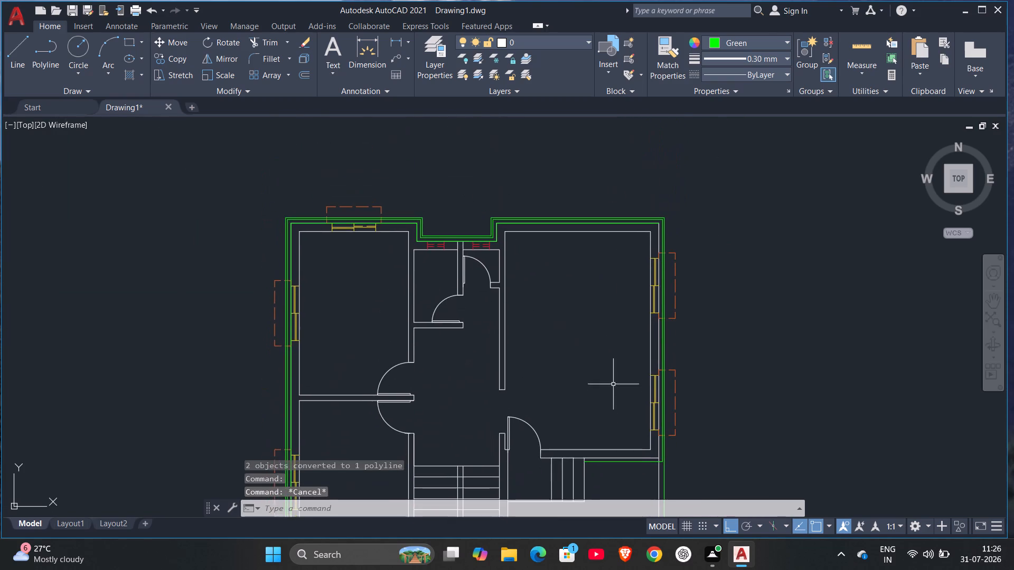
scroll(606, 300, up, 2)
scroll(605, 250, up, 1)
middle_drag(570, 339, 515, 423)
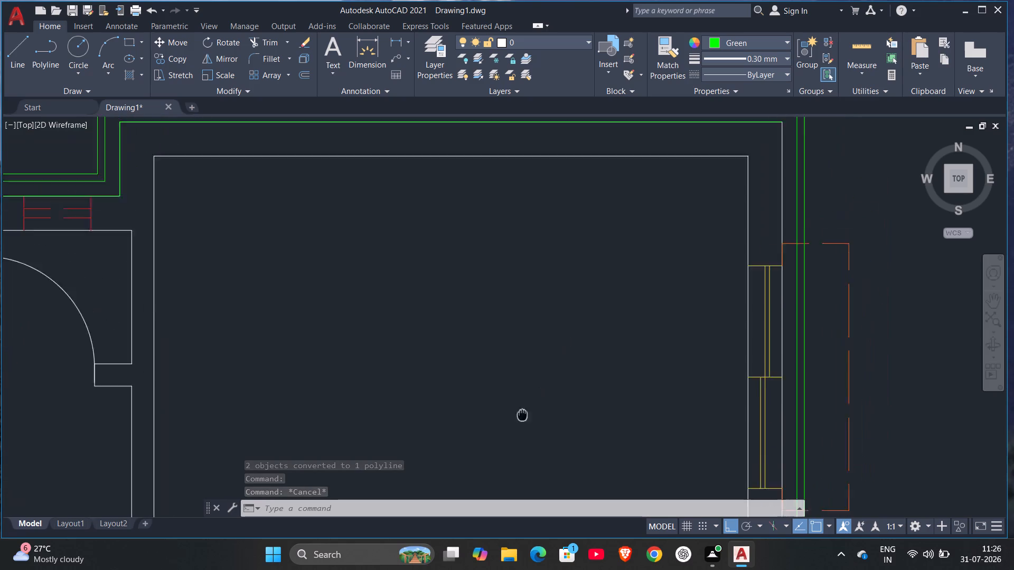
middle_drag(515, 423, 388, 498)
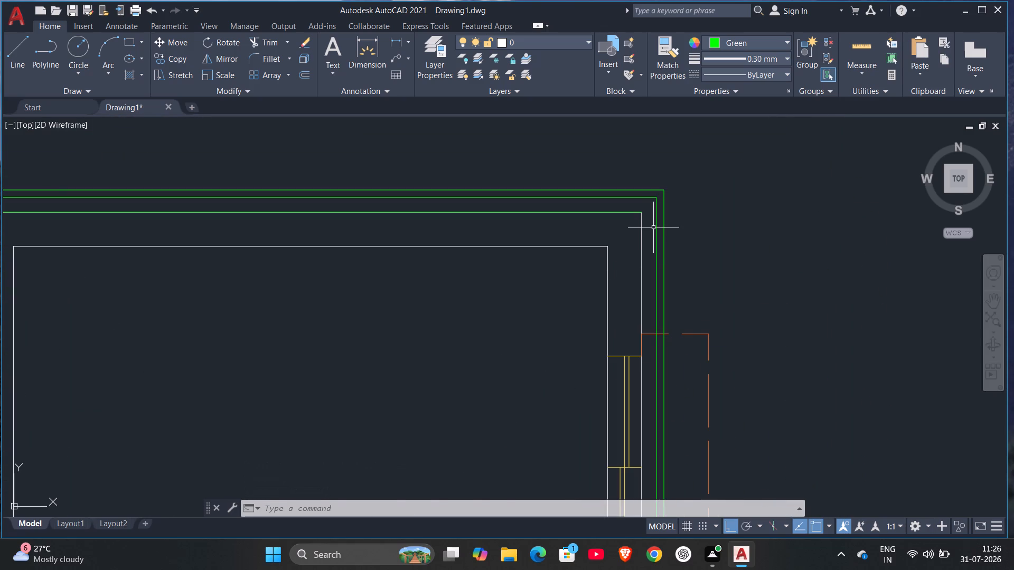
click(653, 227)
key(Escape)
click(656, 224)
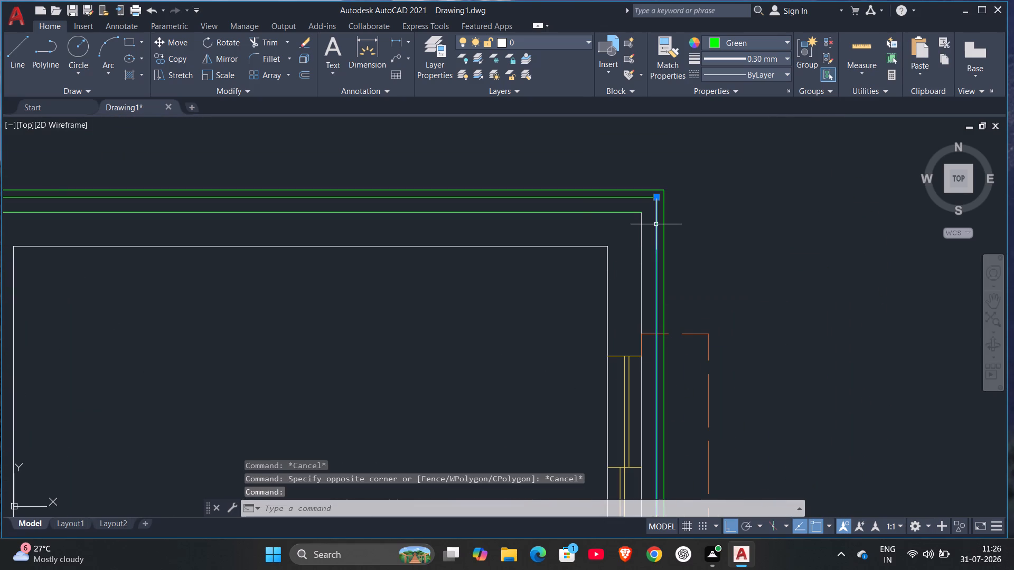
click(644, 197)
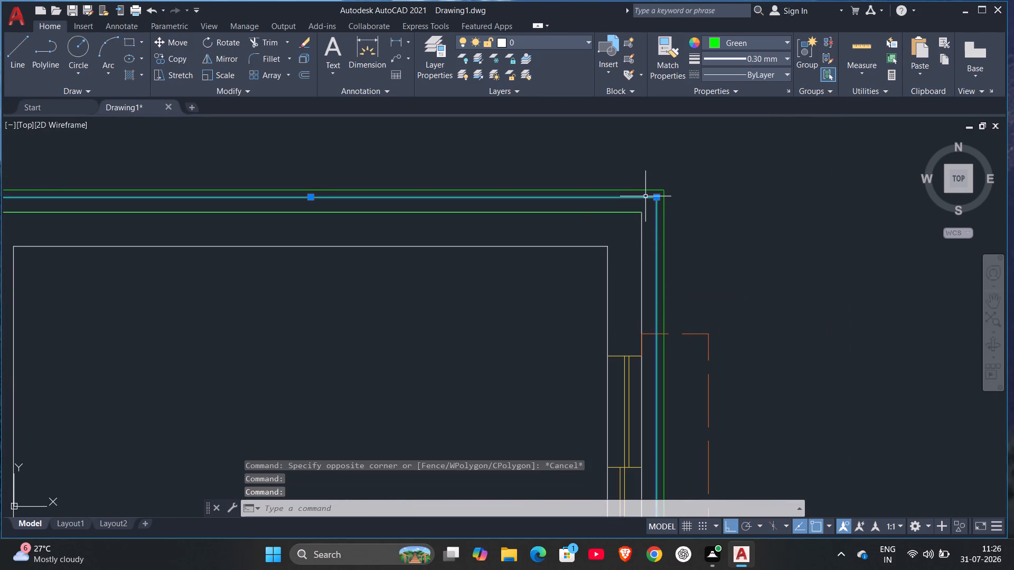
key(j)
key(Return)
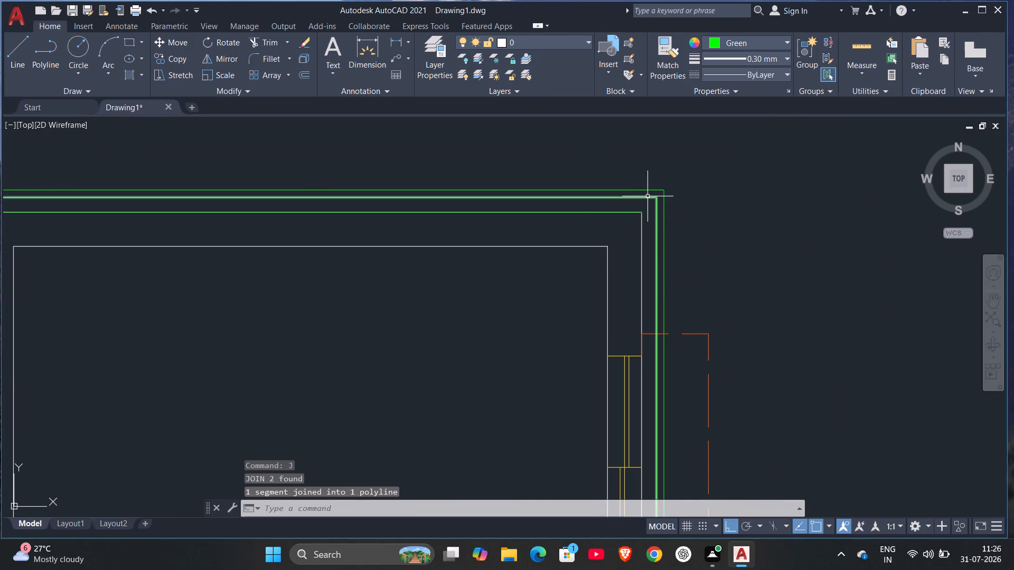
click(649, 196)
scroll(649, 197, down, 3)
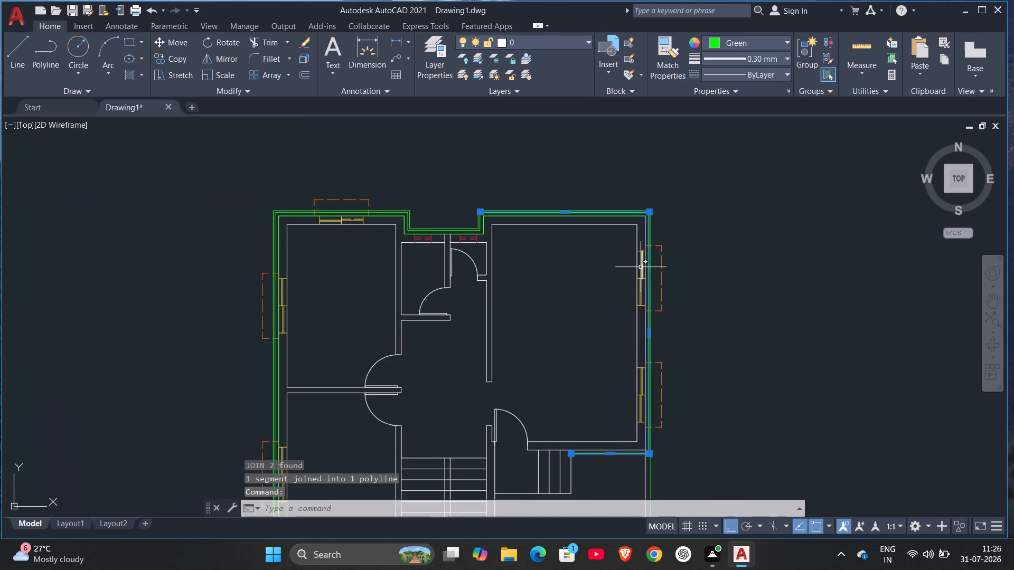
middle_drag(641, 268, 662, 250)
key(Escape)
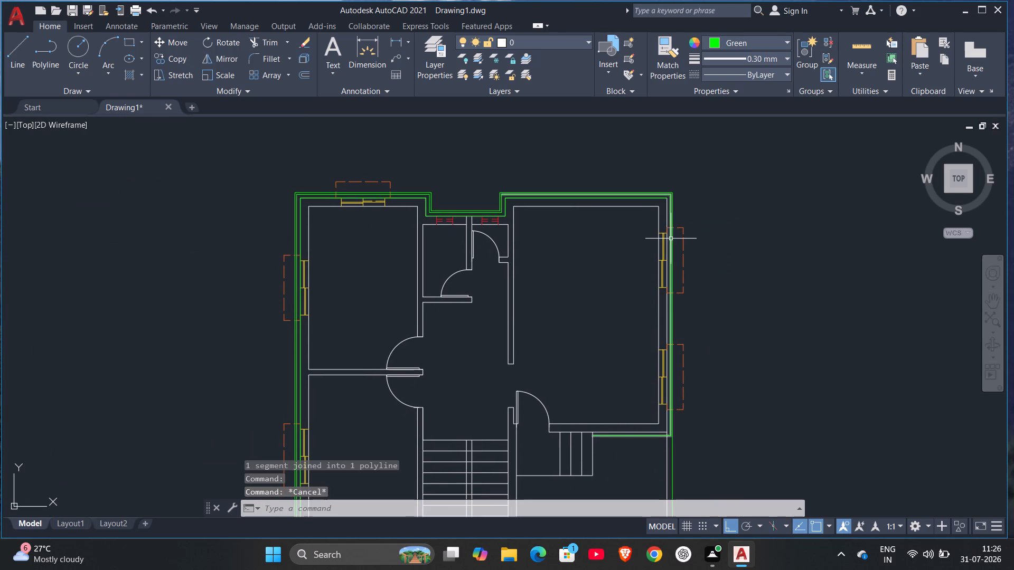
Join the middle green lines on the east side and base of the north recess to the polyline over the northeast room.
scroll(672, 236, up, 4)
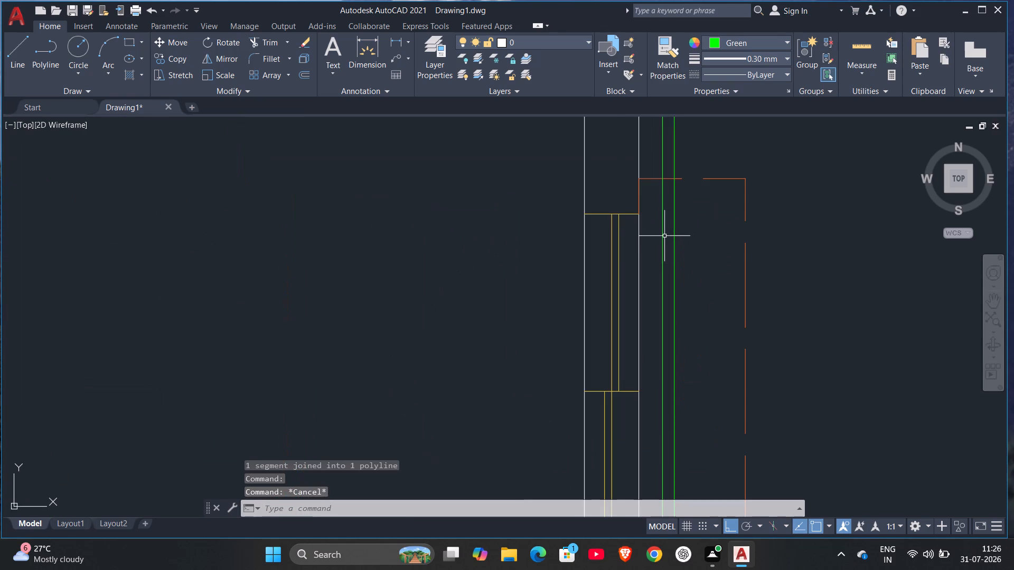
click(663, 237)
scroll(671, 238, down, 3)
key(Escape)
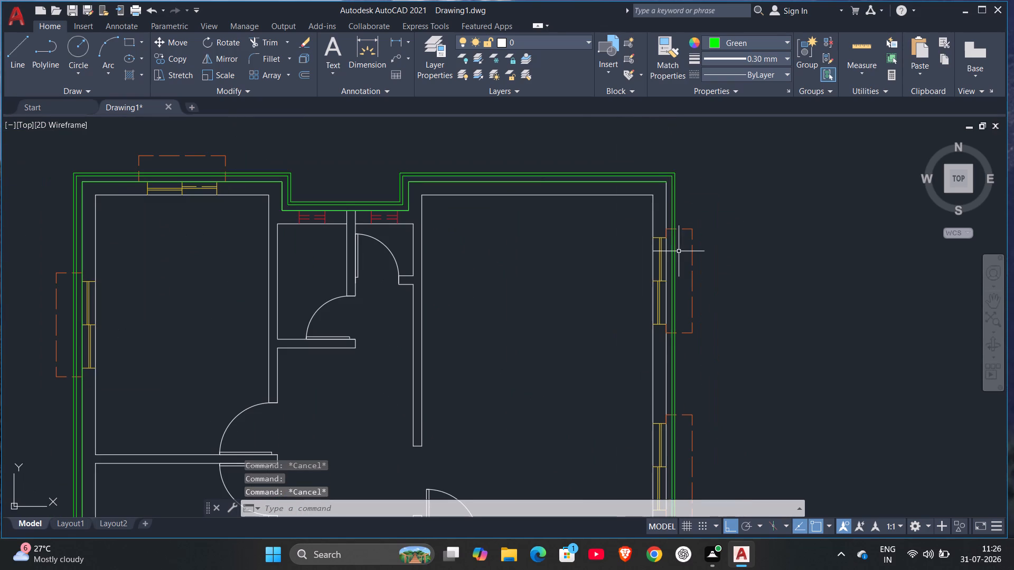
scroll(356, 182, up, 3)
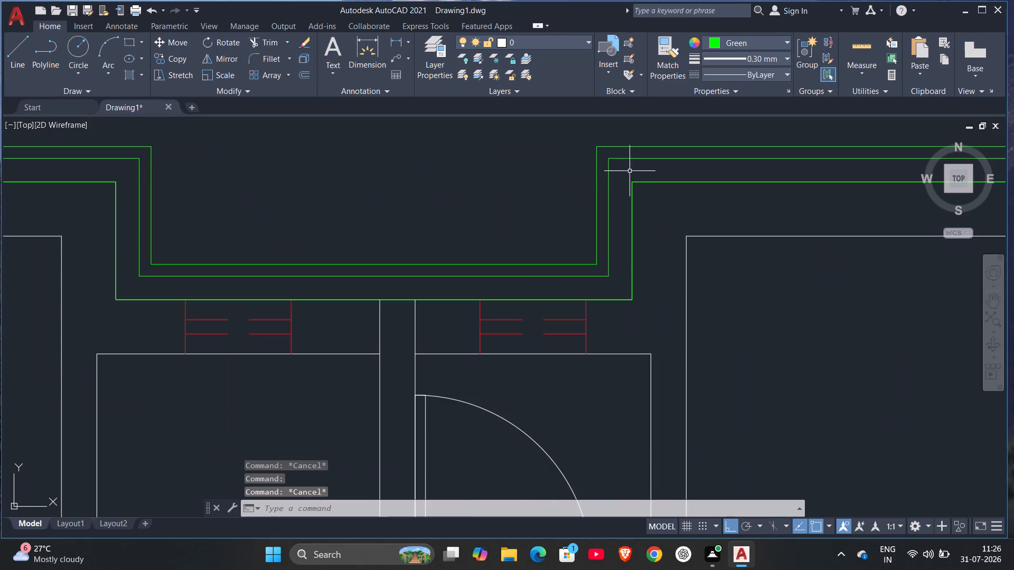
click(608, 188)
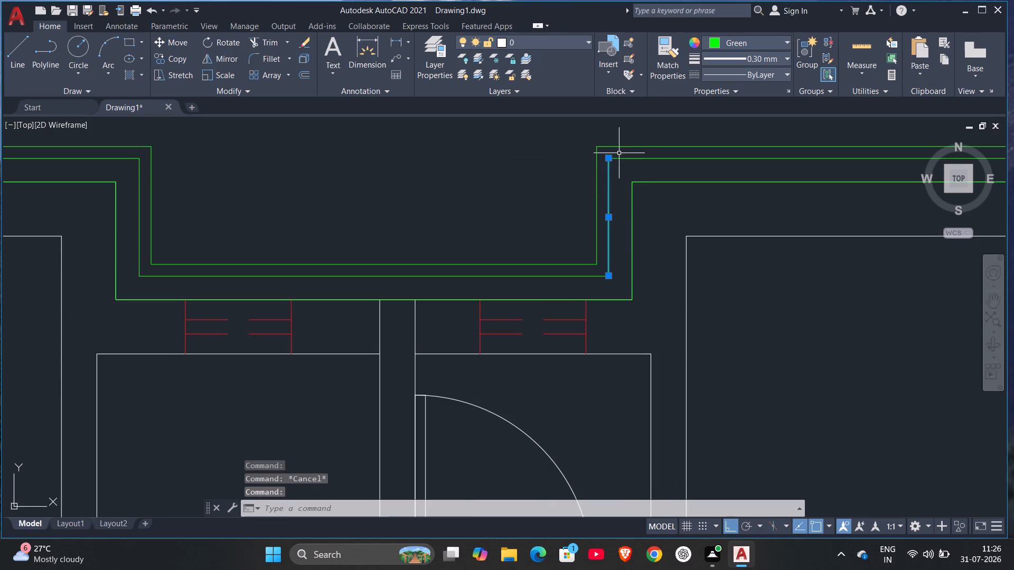
click(619, 157)
key(j)
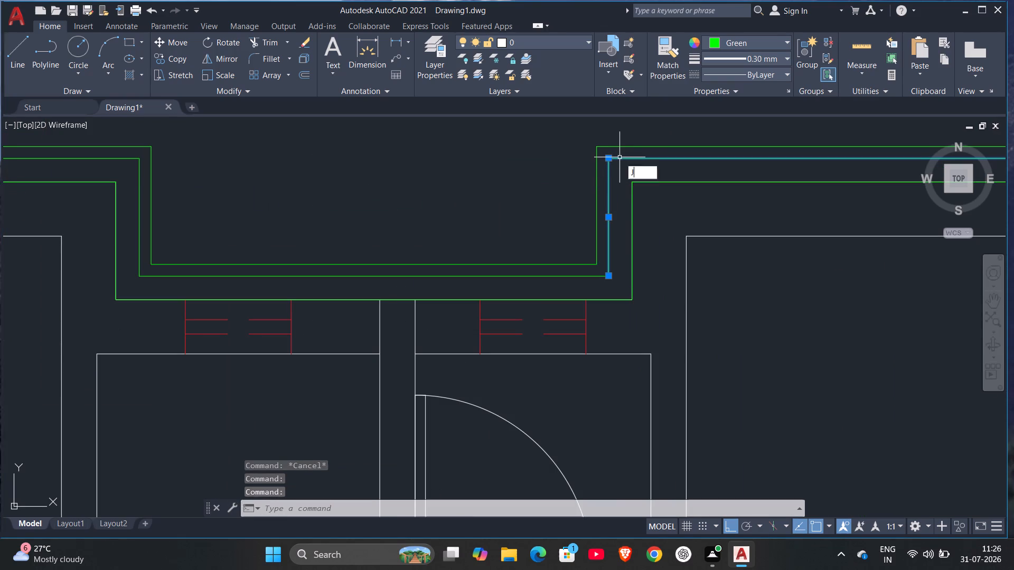
key(Return)
click(486, 277)
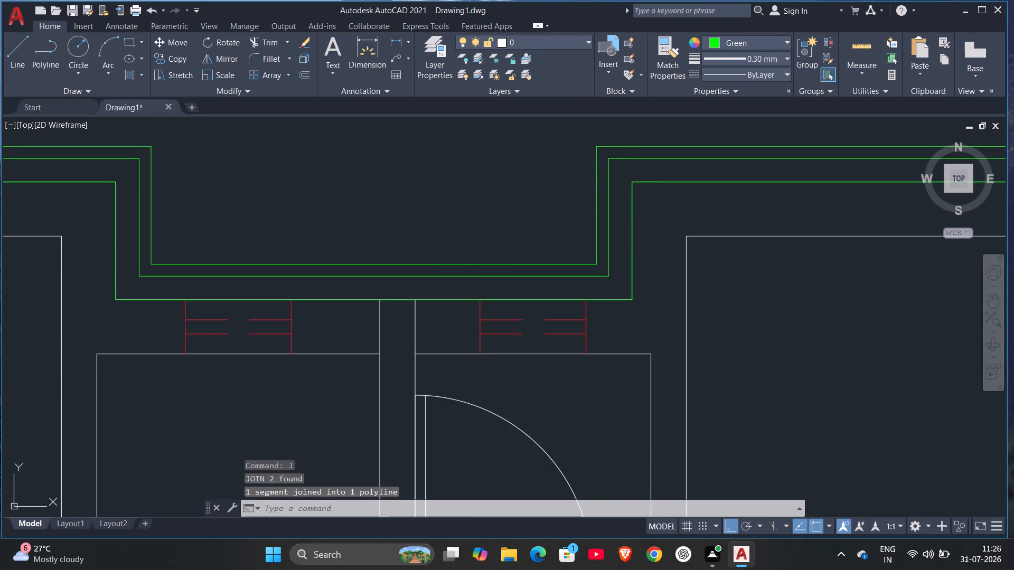
click(608, 247)
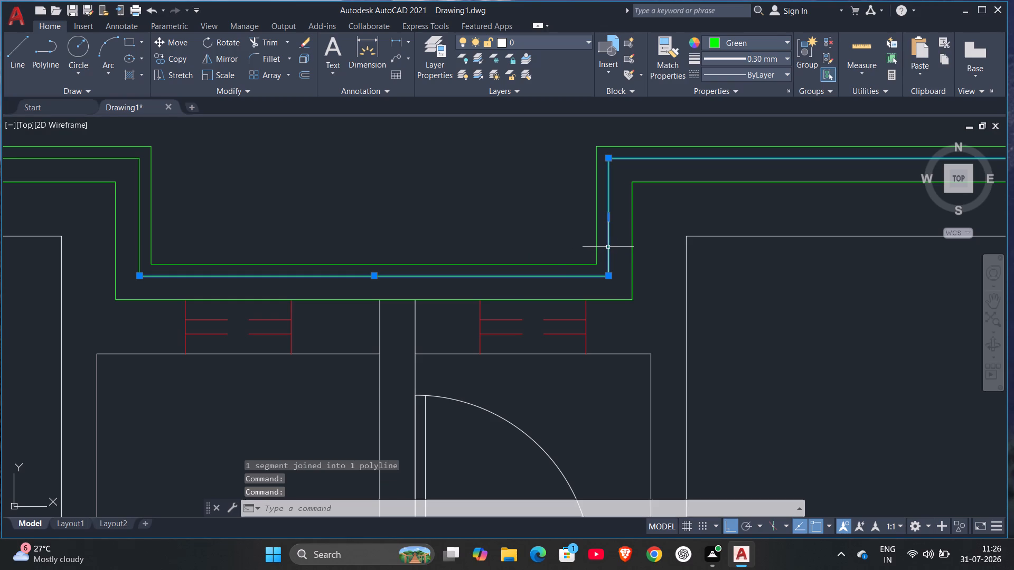
key(j)
key(Return)
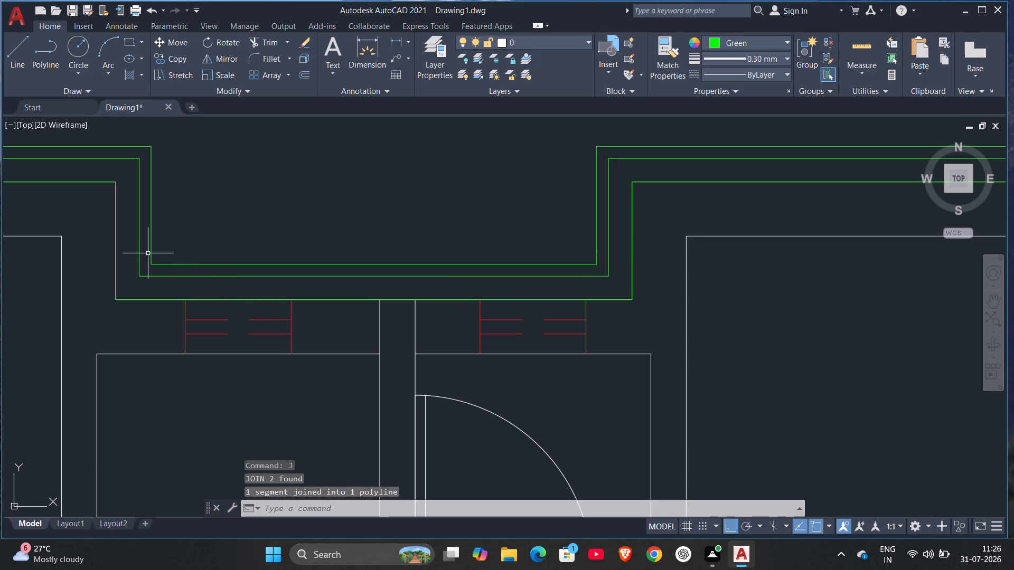
Join the middle green lines on the recess's west side and over the northwest room to the same polyline.
click(139, 255)
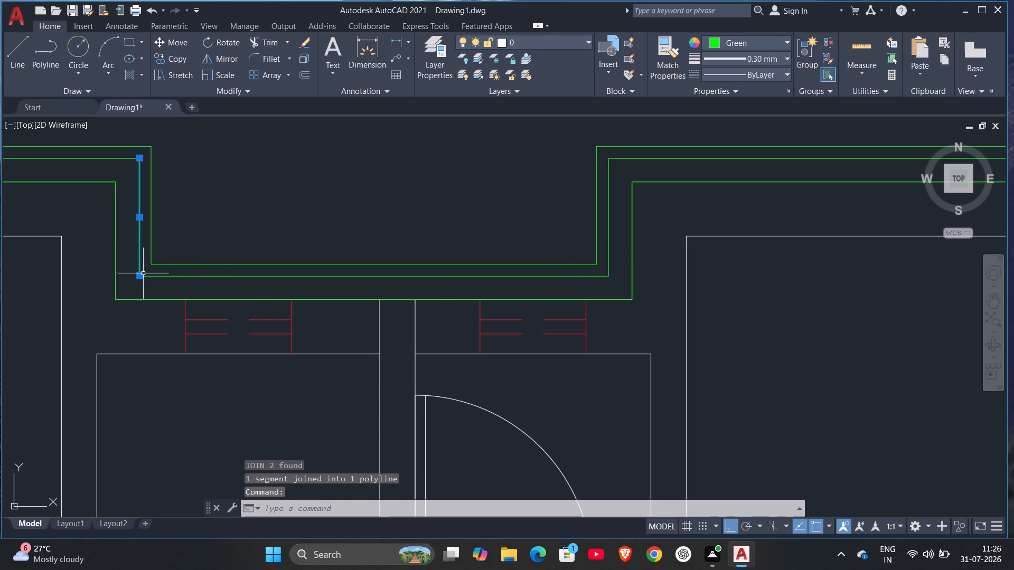
click(146, 278)
key(j)
key(Return)
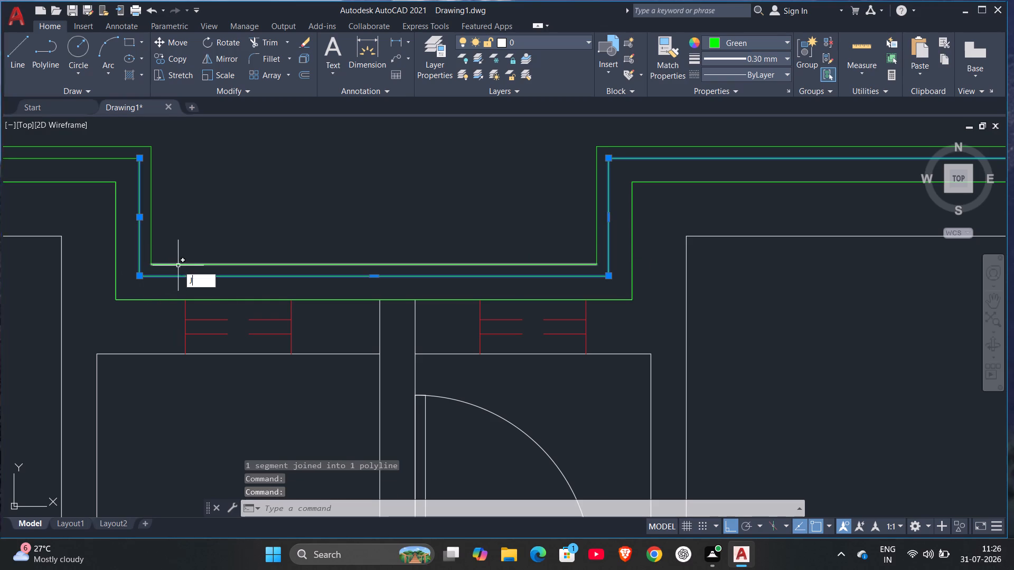
click(123, 159)
click(139, 176)
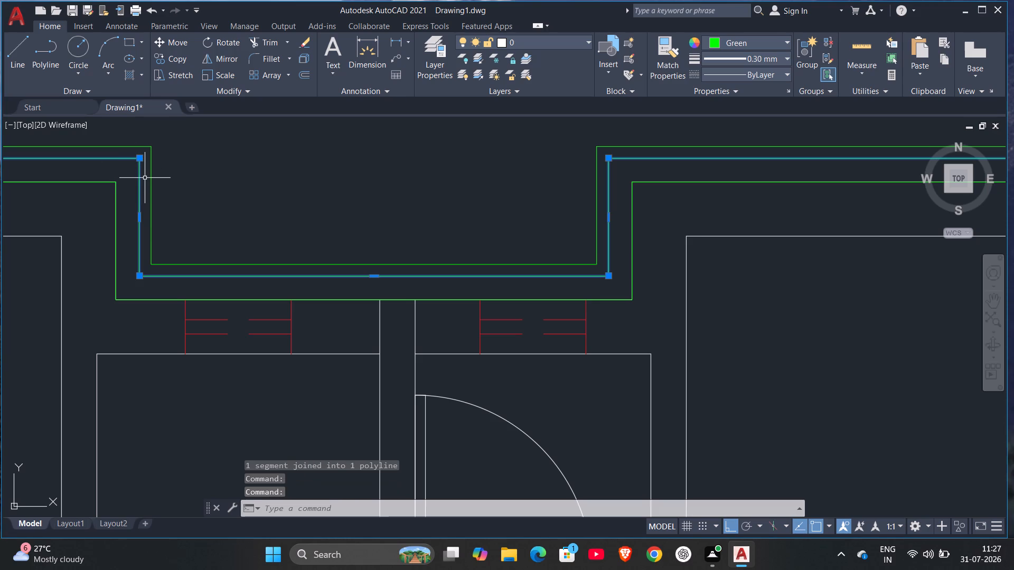
key(j)
key(Return)
Join the middle green west line to the north polyline at the plan's northwest corner.
scroll(165, 206, down, 2)
middle_drag(193, 231, 654, 253)
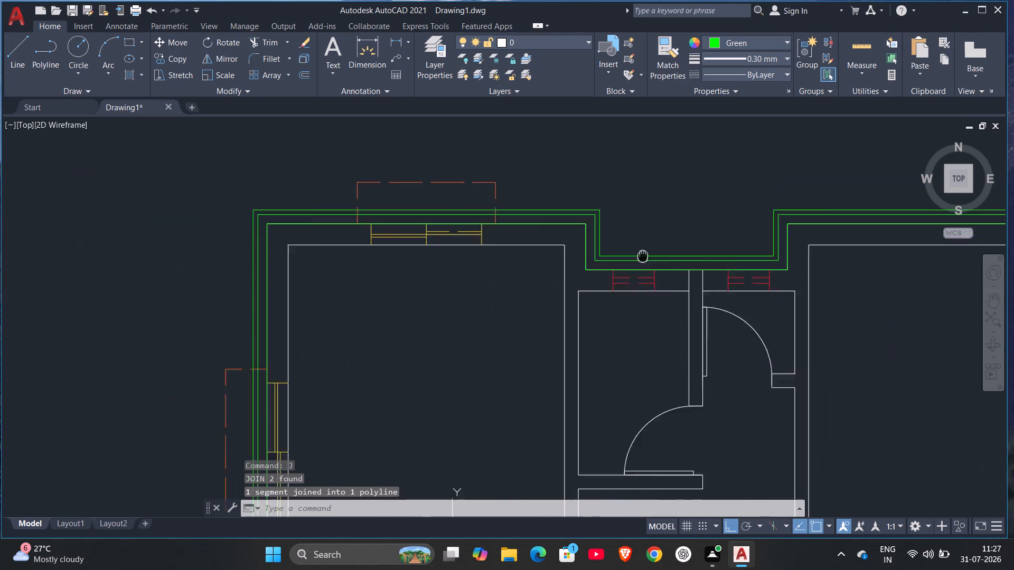
middle_drag(654, 253, 741, 237)
scroll(418, 267, up, 2)
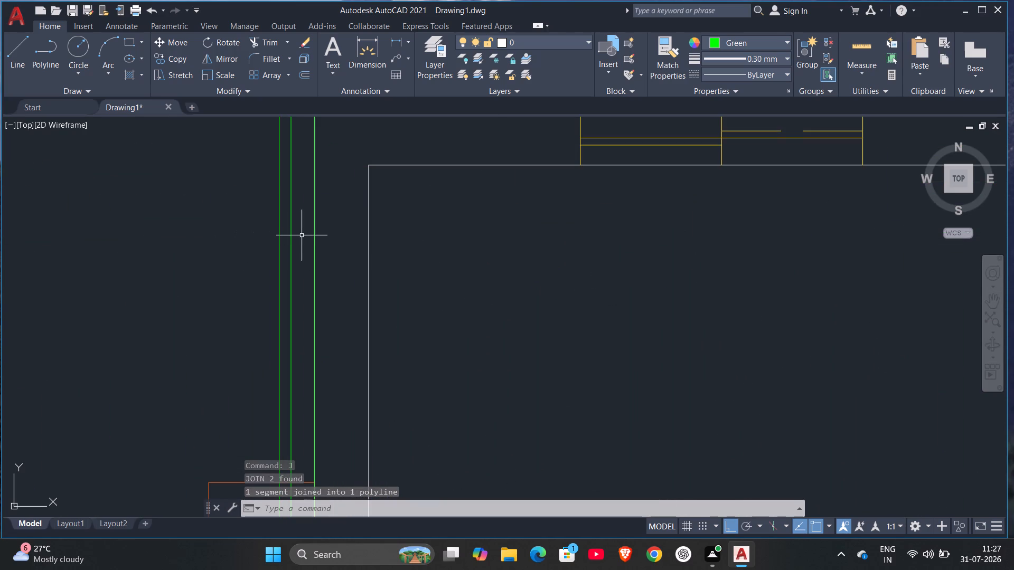
click(290, 243)
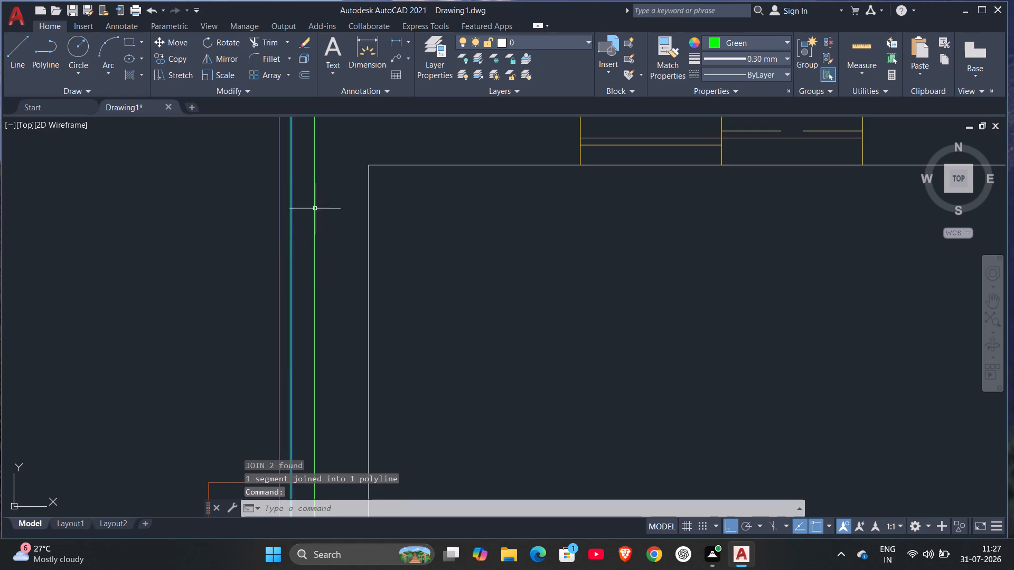
scroll(323, 198, down, 2)
click(336, 155)
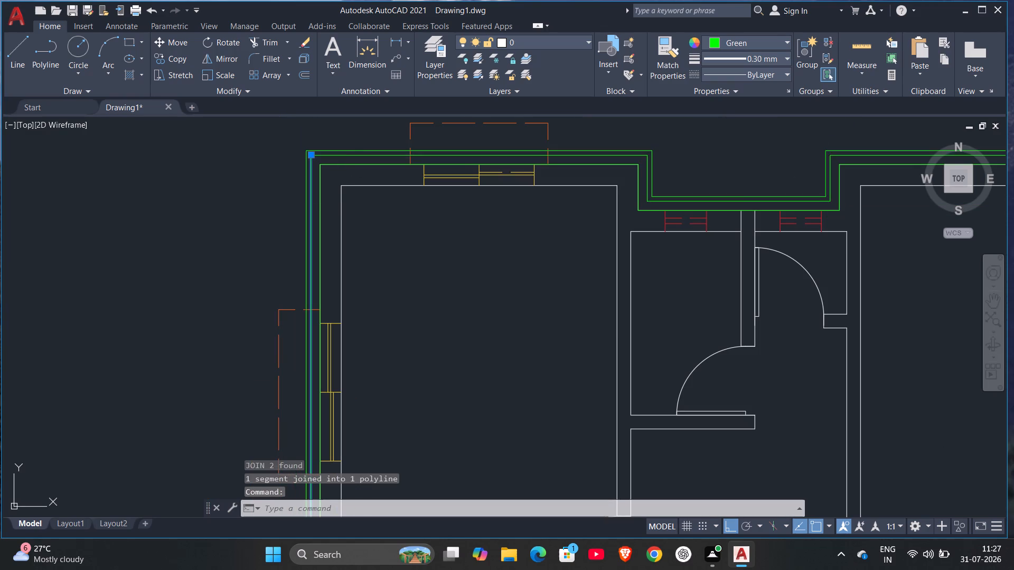
key(j)
key(Return)
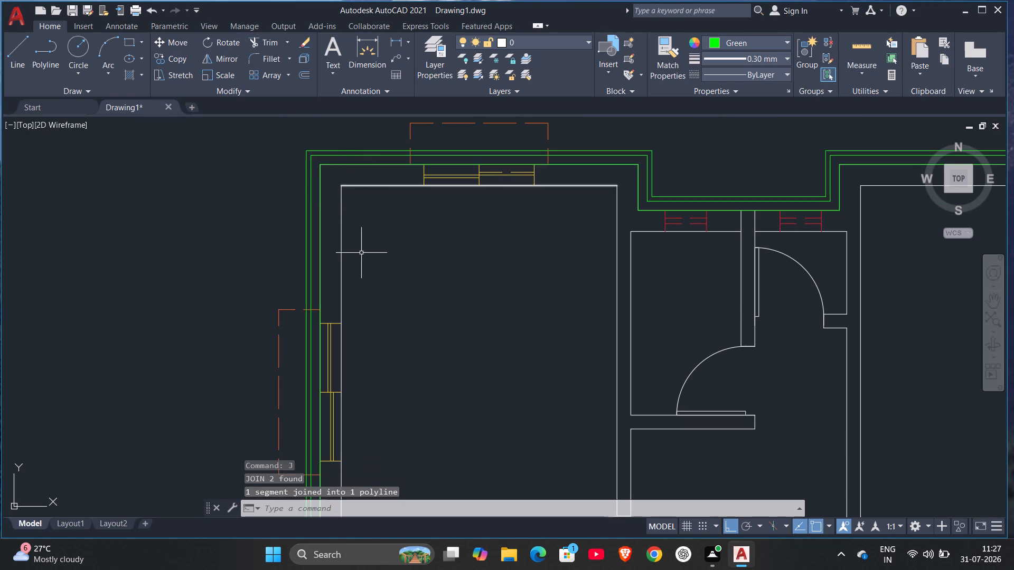
Join the middle green line along the southwest room's south wall to the west polyline at the southwest corner.
scroll(364, 312, down, 3)
middle_drag(399, 377, 435, 149)
scroll(445, 199, up, 3)
middle_drag(448, 365, 509, 137)
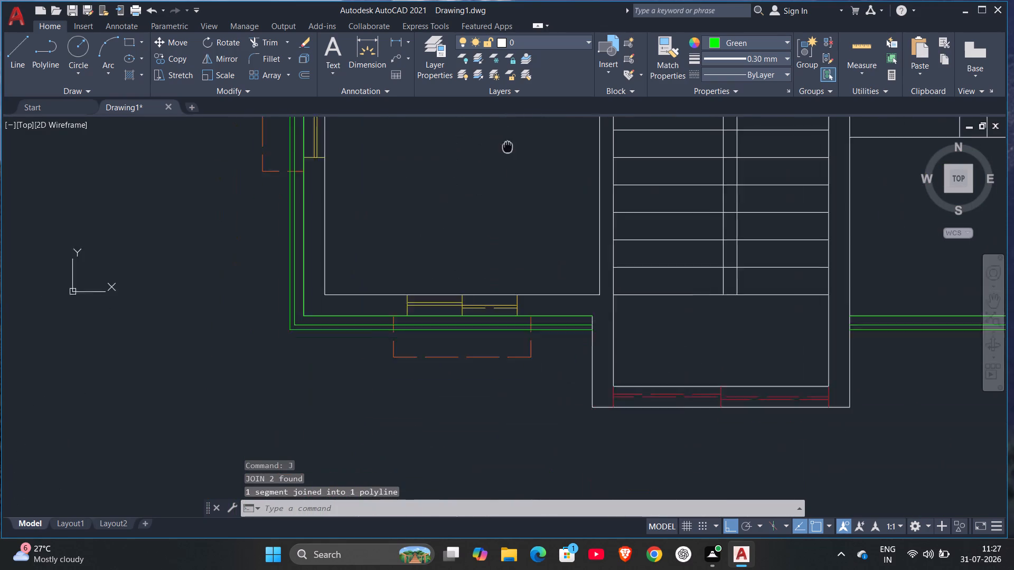
middle_drag(509, 137, 514, 113)
scroll(484, 225, up, 1)
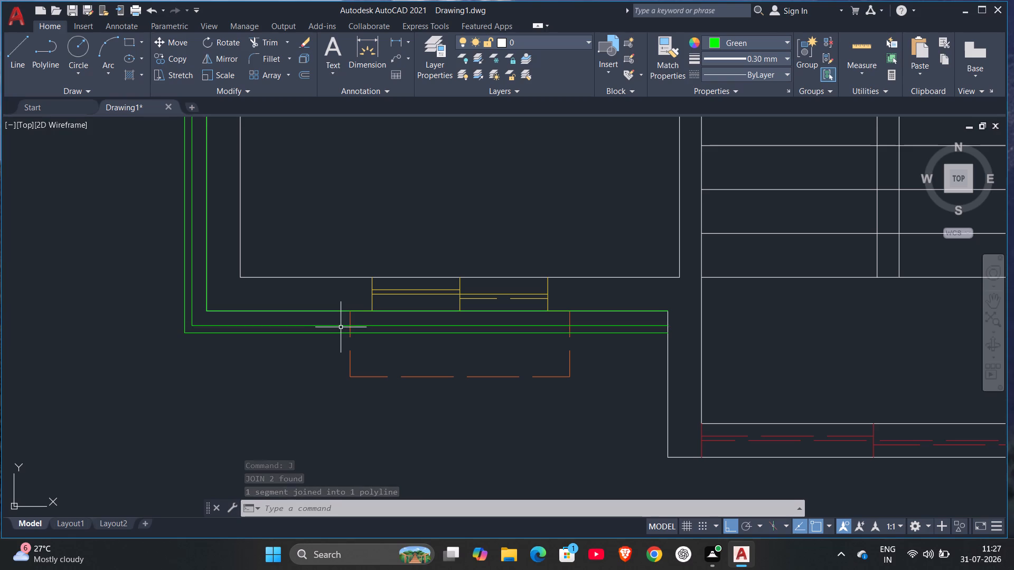
click(340, 327)
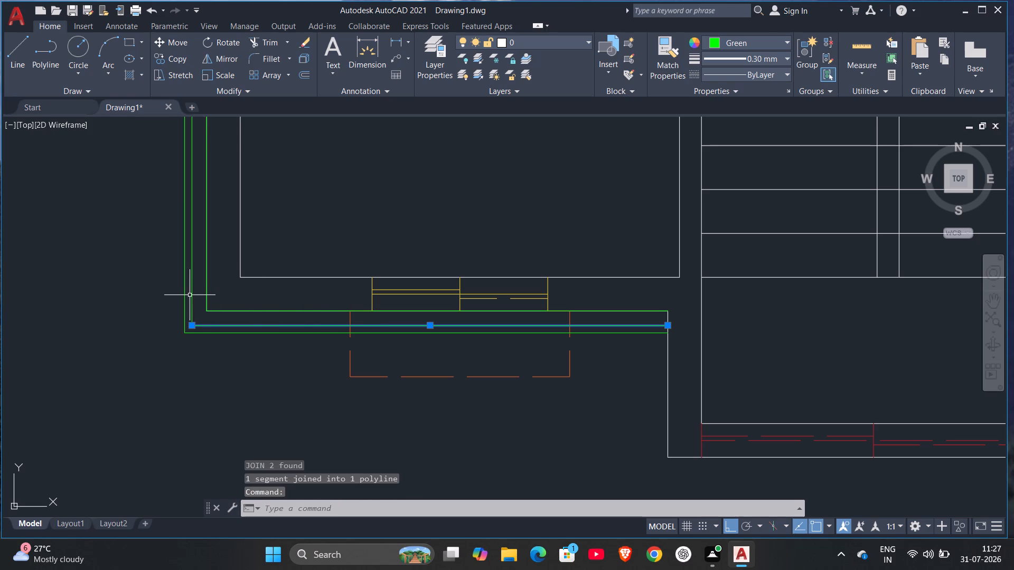
click(193, 296)
key(j)
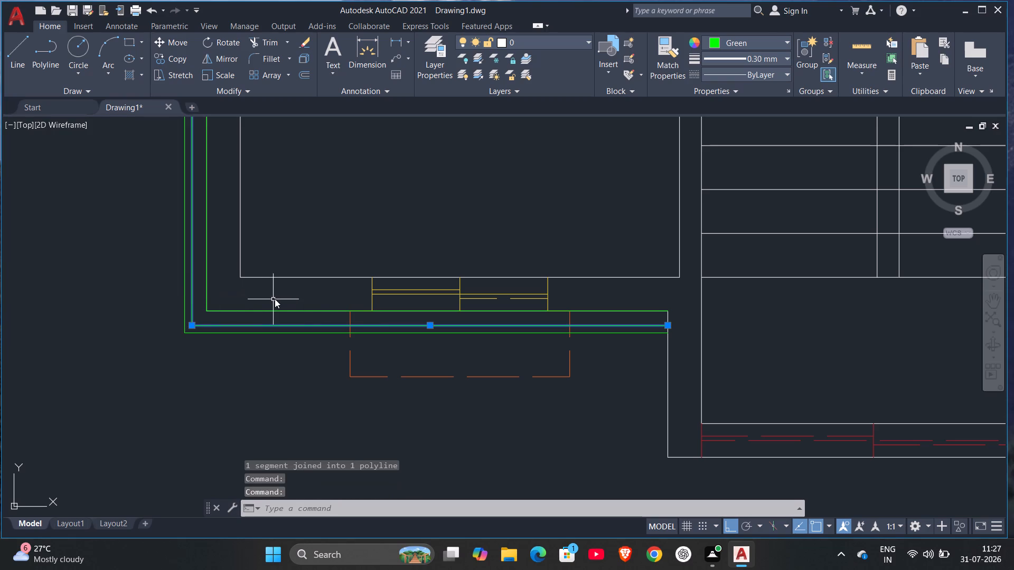
key(Return)
Join the outermost green south and west lines into one polyline at the plan's southwest corner.
click(238, 334)
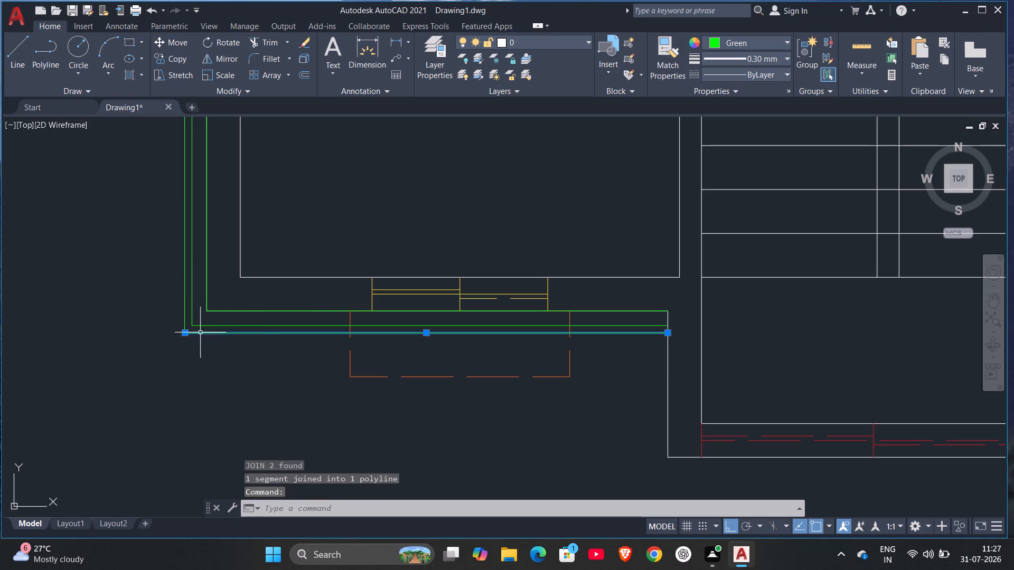
click(184, 319)
key(j)
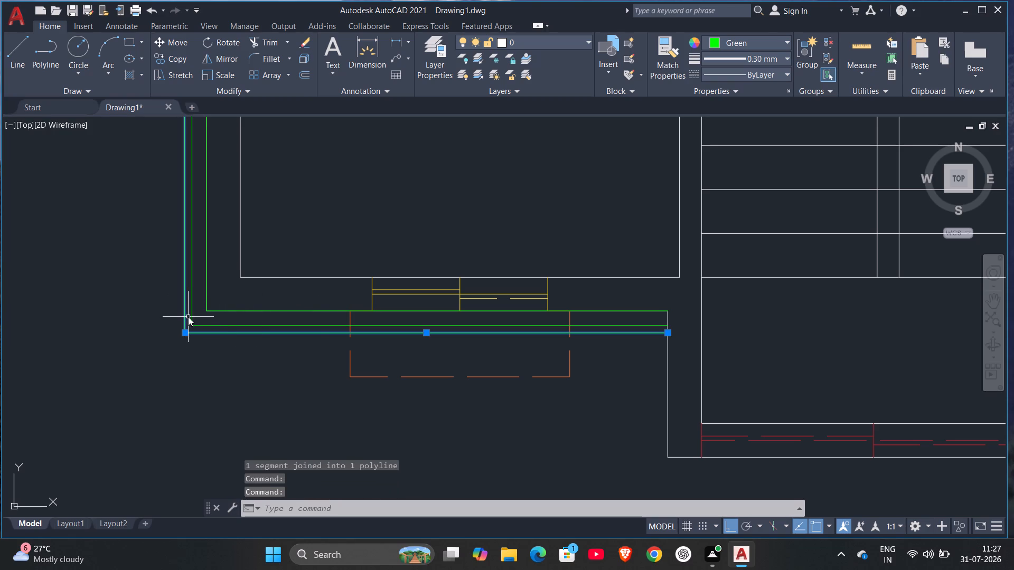
key(Return)
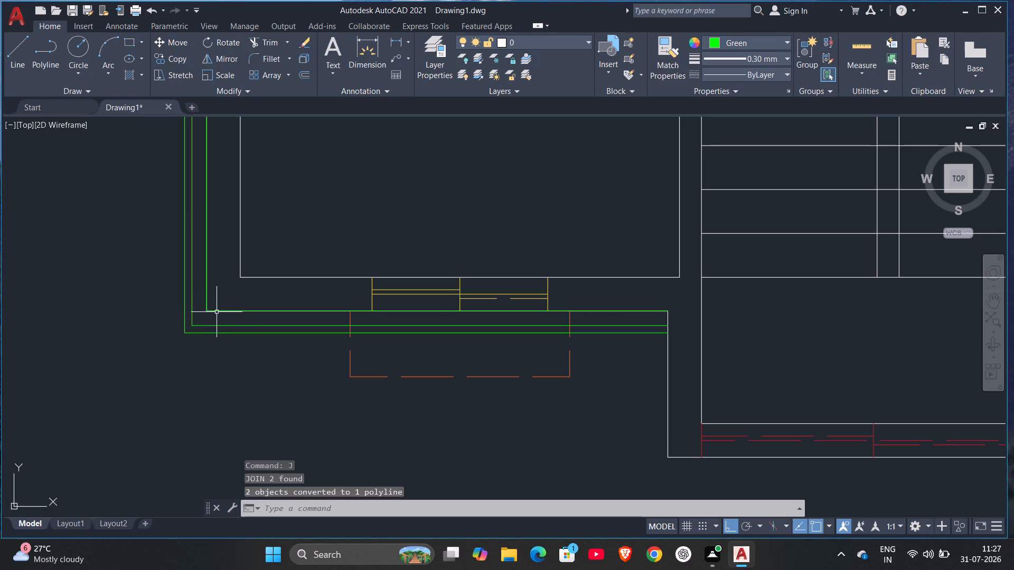
Join the innermost green south and west lines into one polyline at the plan's southwest corner.
click(217, 312)
click(206, 300)
key(j)
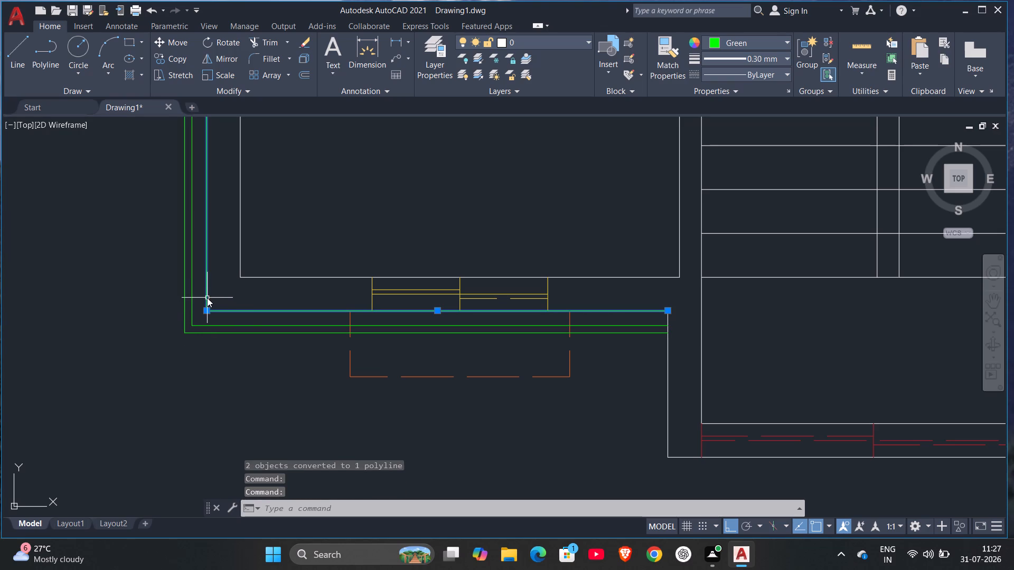
key(Return)
Delete the middle green line along the south side of the entrance area, east of the staircase.
scroll(319, 355, down, 3)
scroll(505, 263, down, 2)
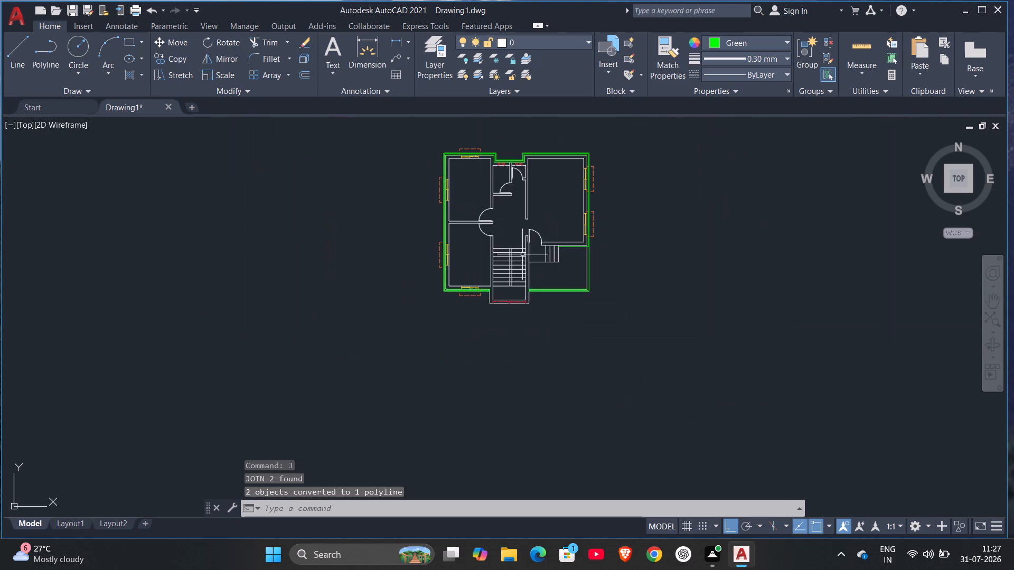
middle_drag(521, 257, 505, 303)
scroll(505, 302, up, 1)
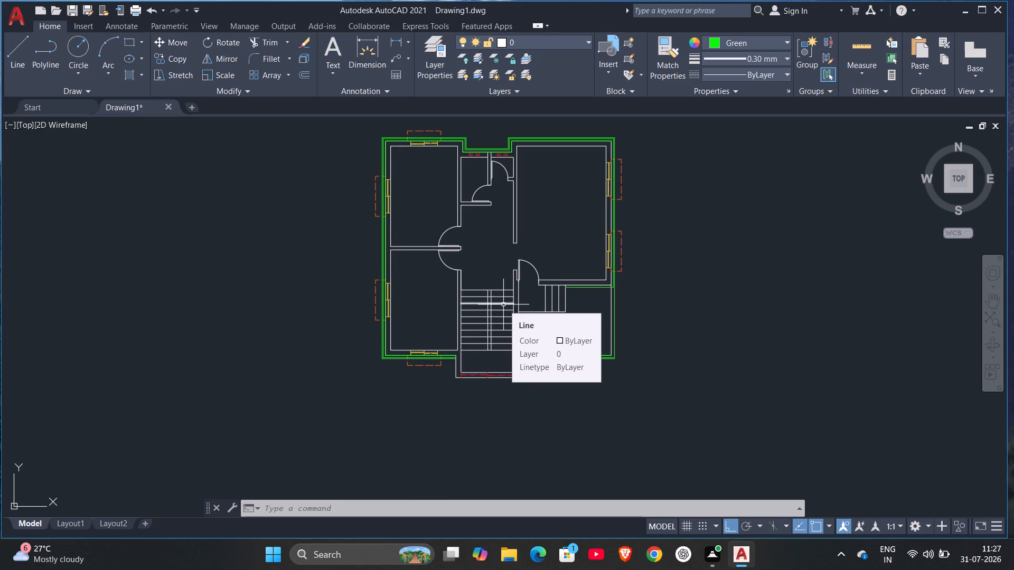
scroll(502, 306, up, 2)
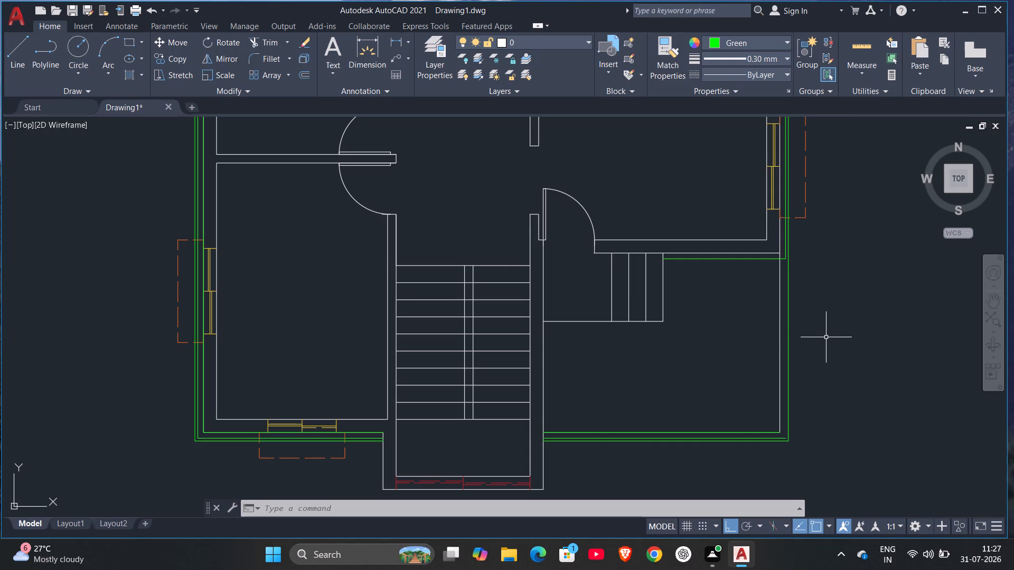
click(790, 307)
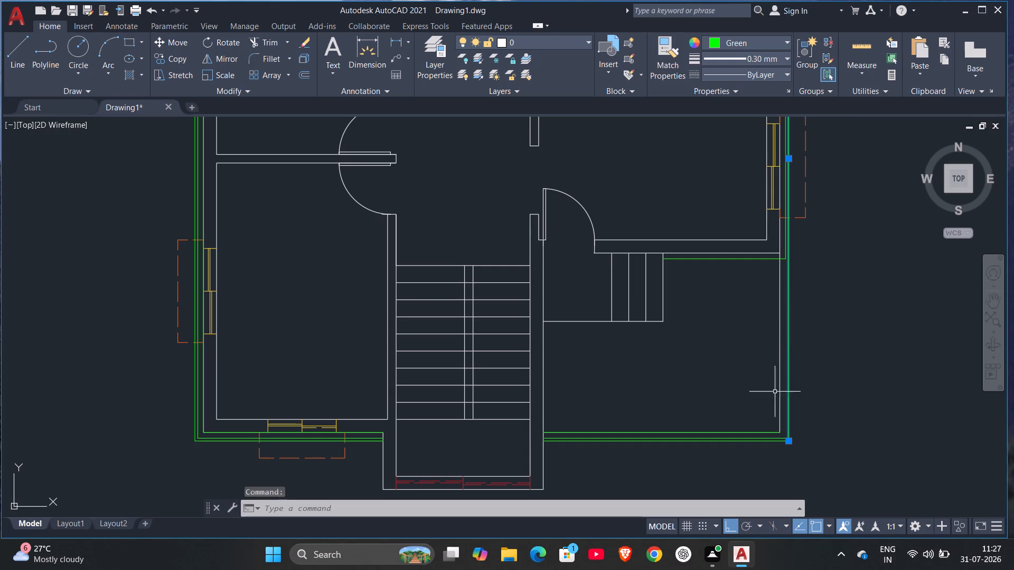
scroll(771, 439, up, 2)
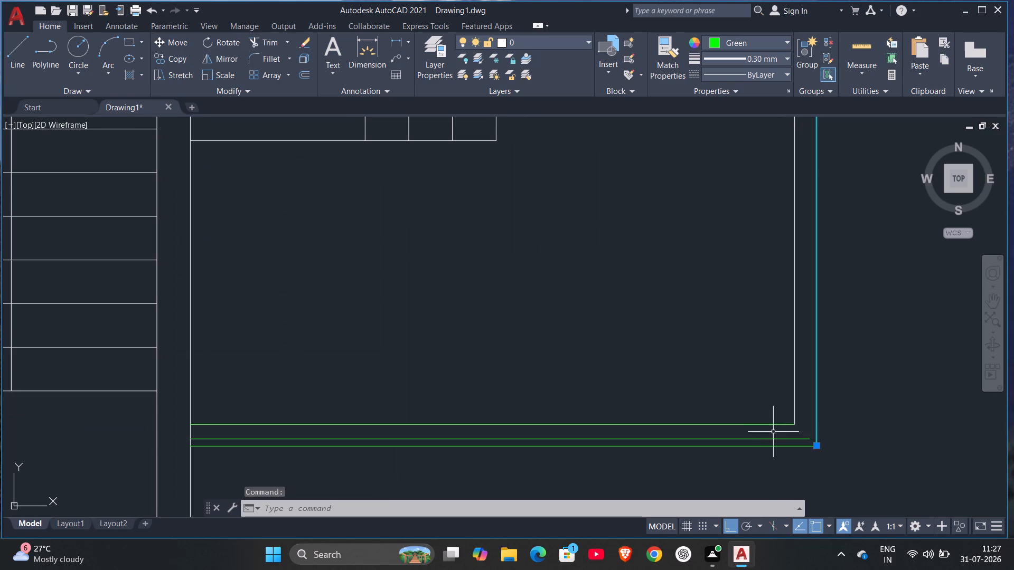
key(Escape)
scroll(773, 432, up, 1)
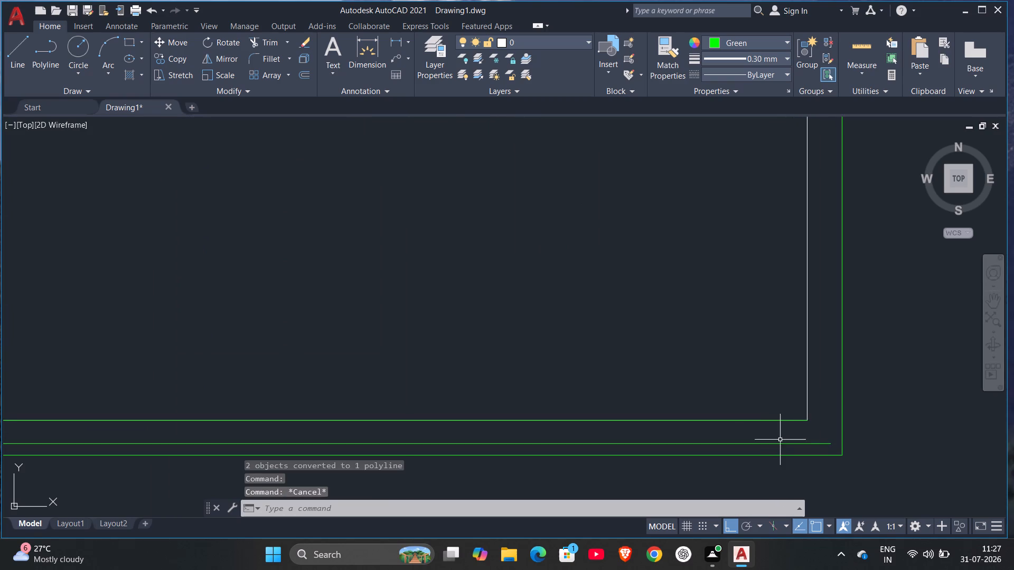
click(778, 445)
key(Delete)
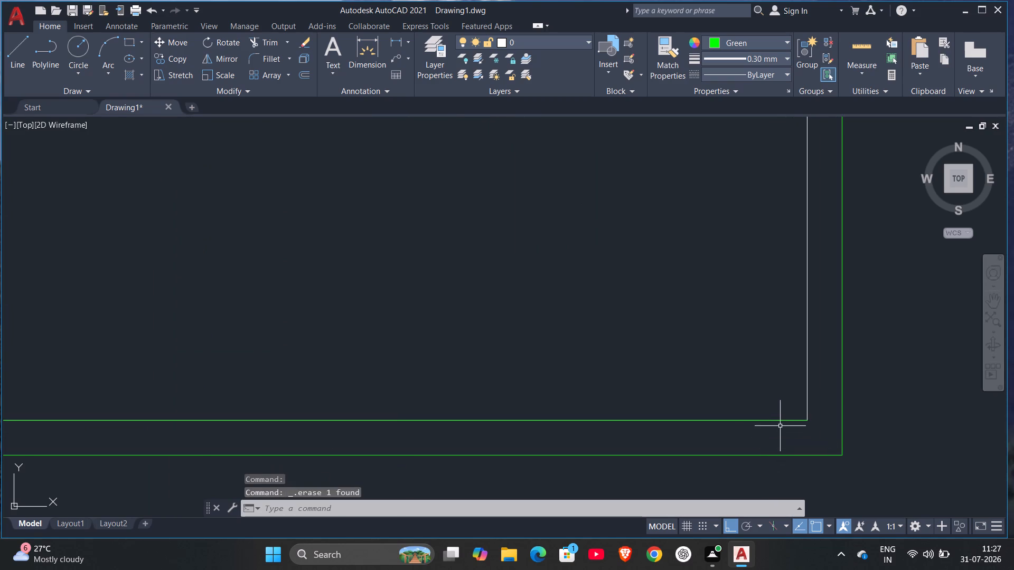
Join the outermost green south and east lines into one polyline at the plan's southeast corner.
scroll(794, 436, down, 1)
click(804, 447)
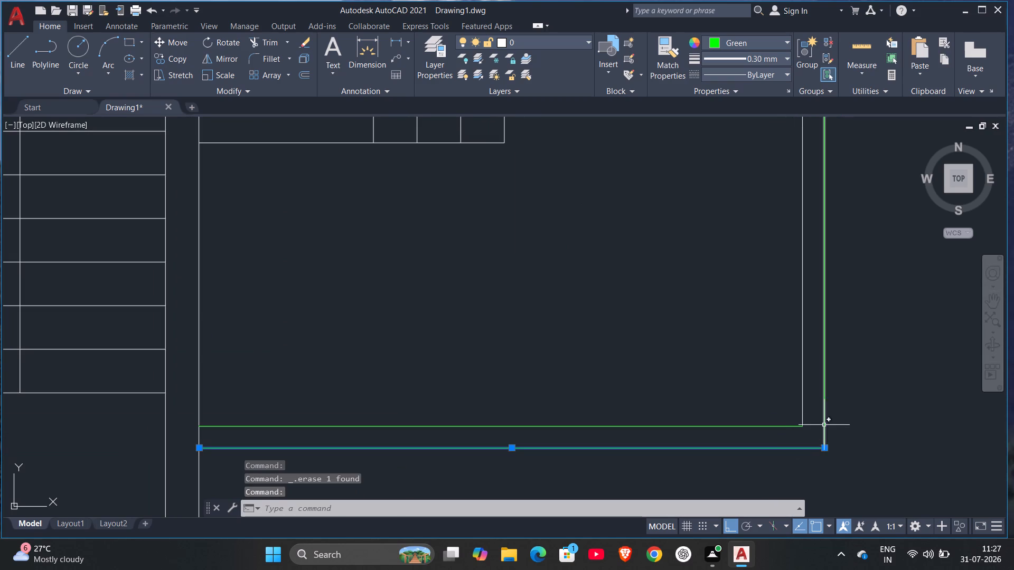
click(826, 422)
key(j)
key(Return)
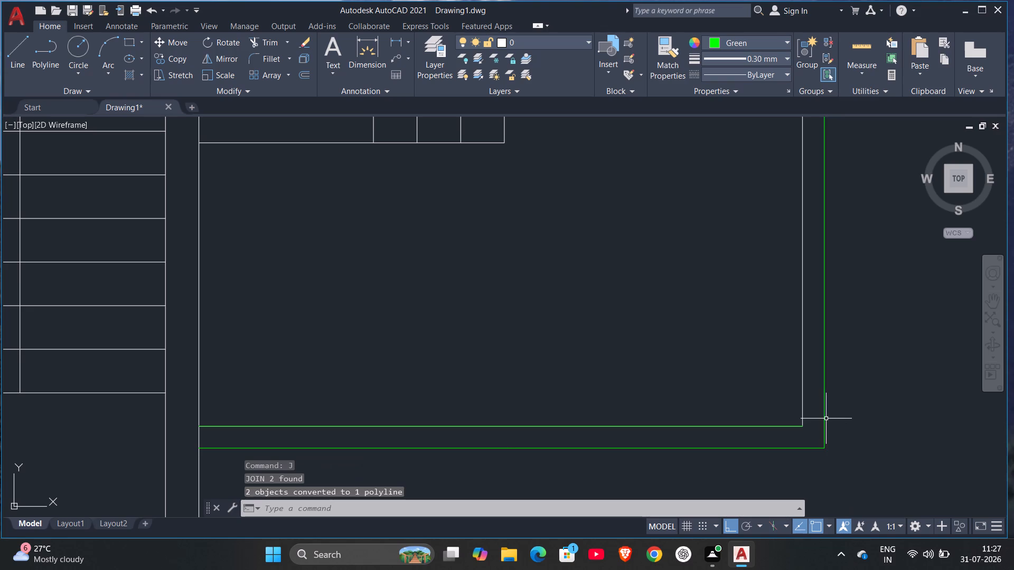
Join the outermost green east-side polyline with the outermost north line at the plan's northeast corner.
click(825, 408)
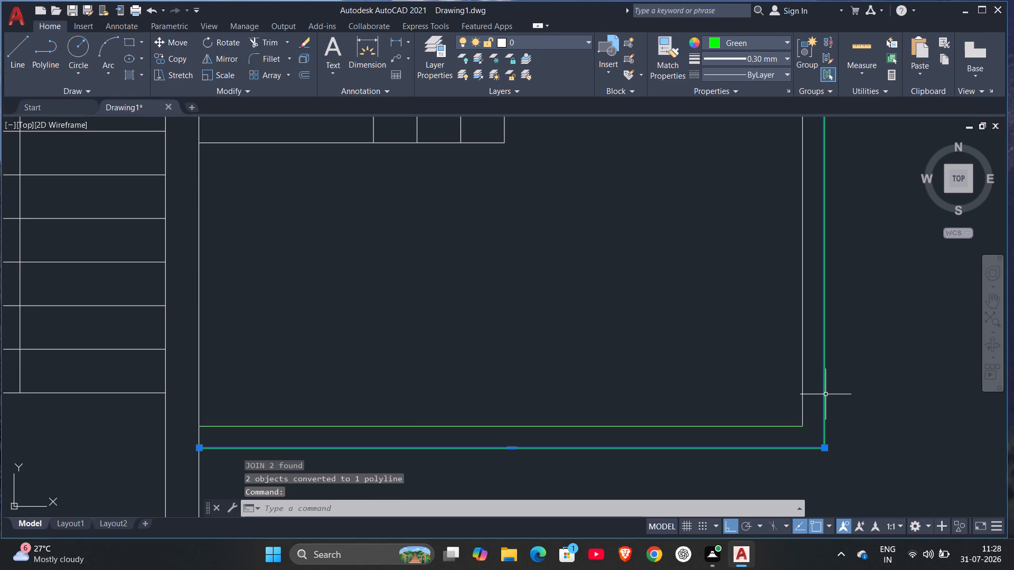
scroll(837, 347, down, 4)
middle_drag(841, 258, 885, 370)
scroll(886, 354, up, 1)
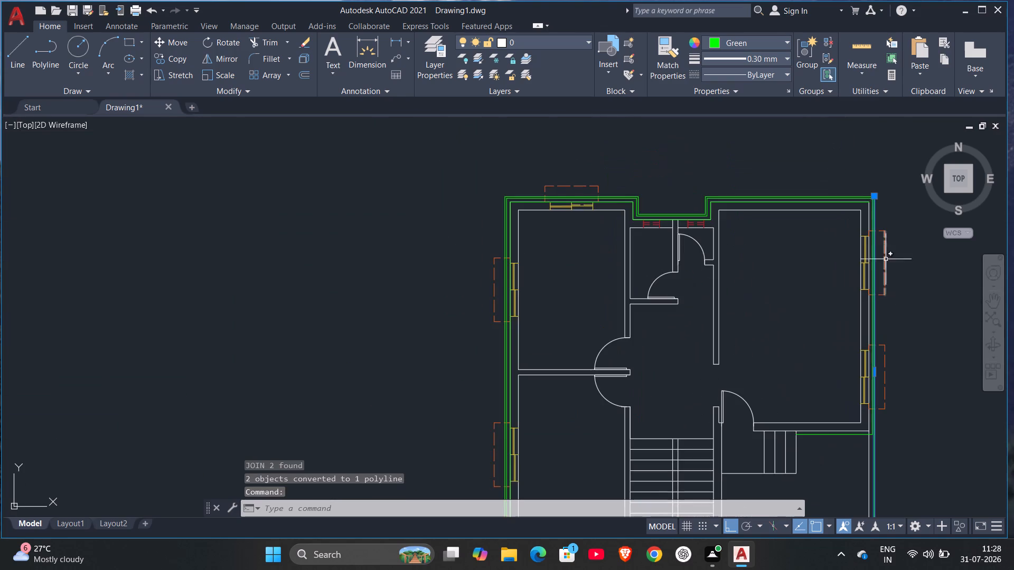
scroll(882, 212, up, 4)
click(851, 162)
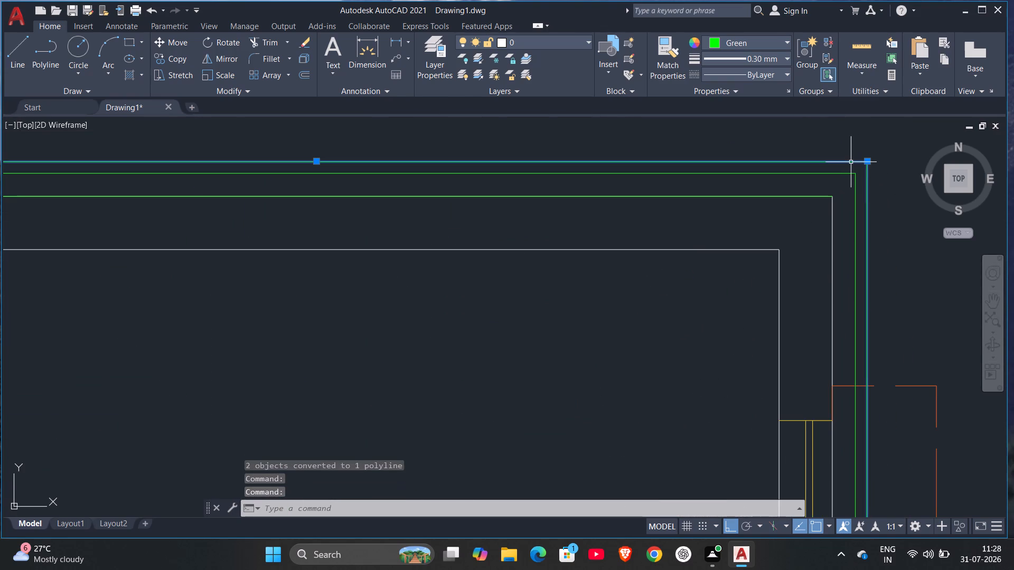
key(j)
key(Return)
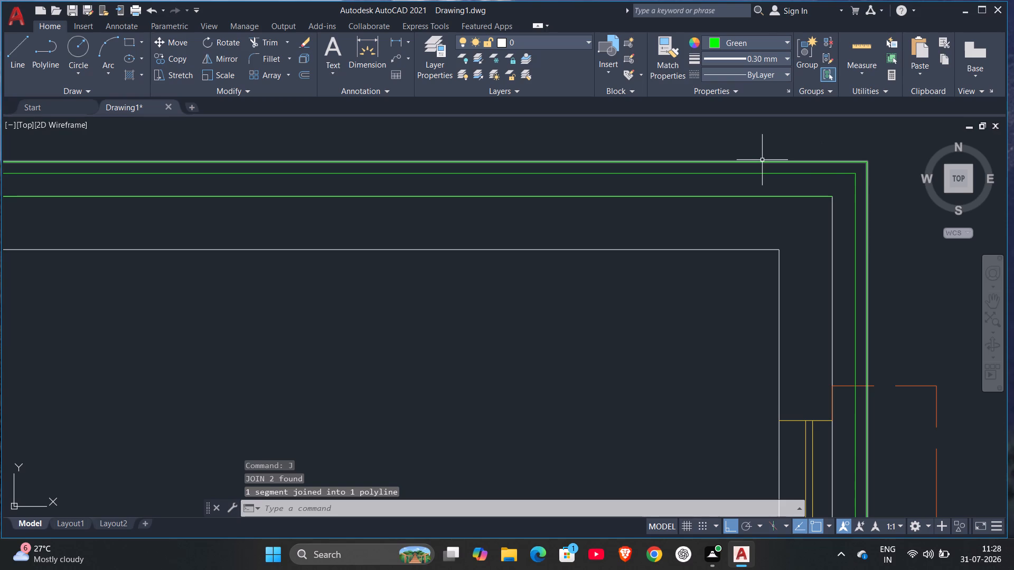
Join the outermost green polyline with the short line on the east side of the north recess.
click(762, 160)
scroll(409, 243, down, 3)
middle_drag(413, 232, 665, 226)
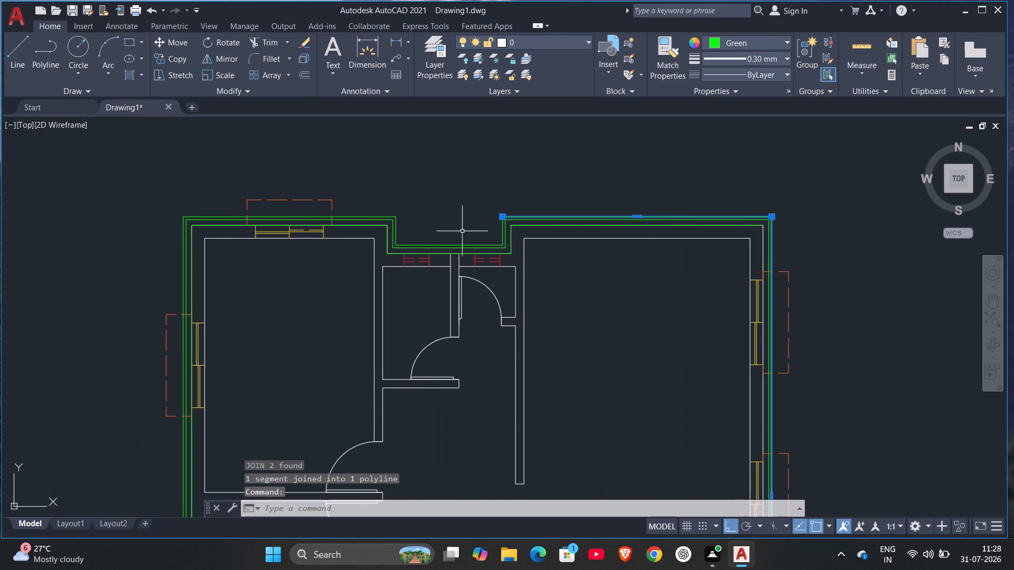
scroll(455, 229, up, 3)
click(646, 220)
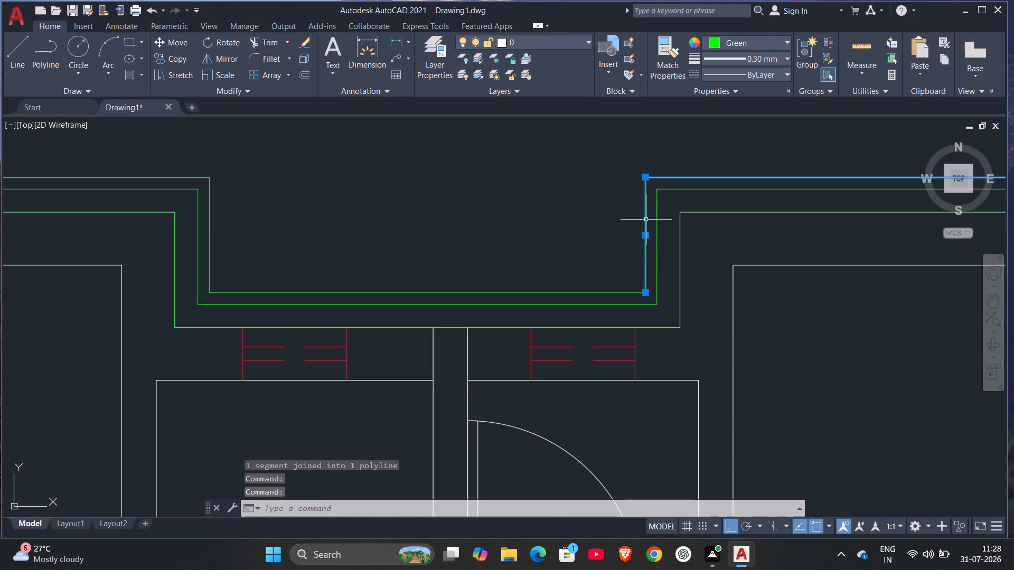
key(j)
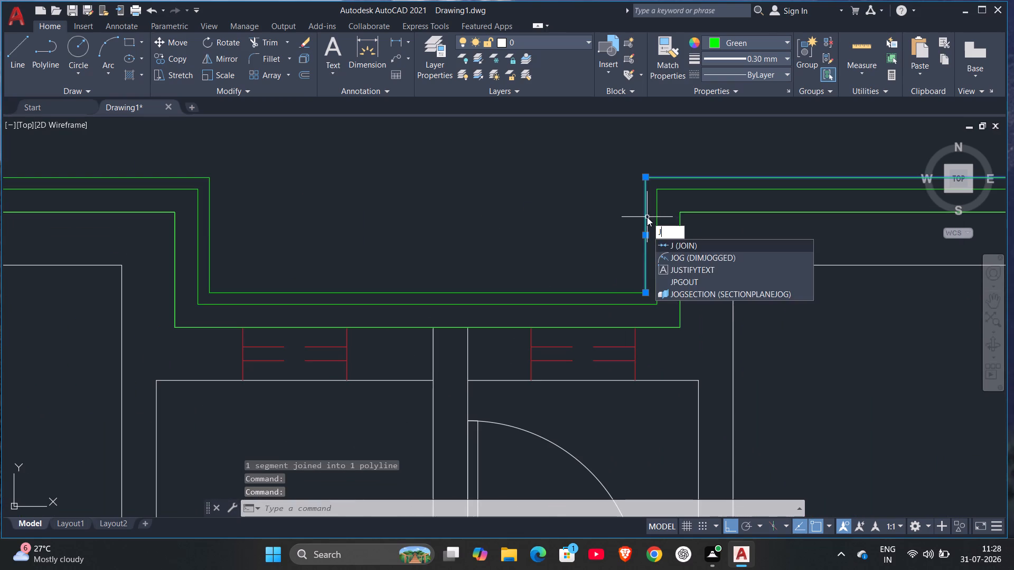
key(Return)
Join the outermost green lines along the base and west side of the north recess to the outer polyline.
click(646, 247)
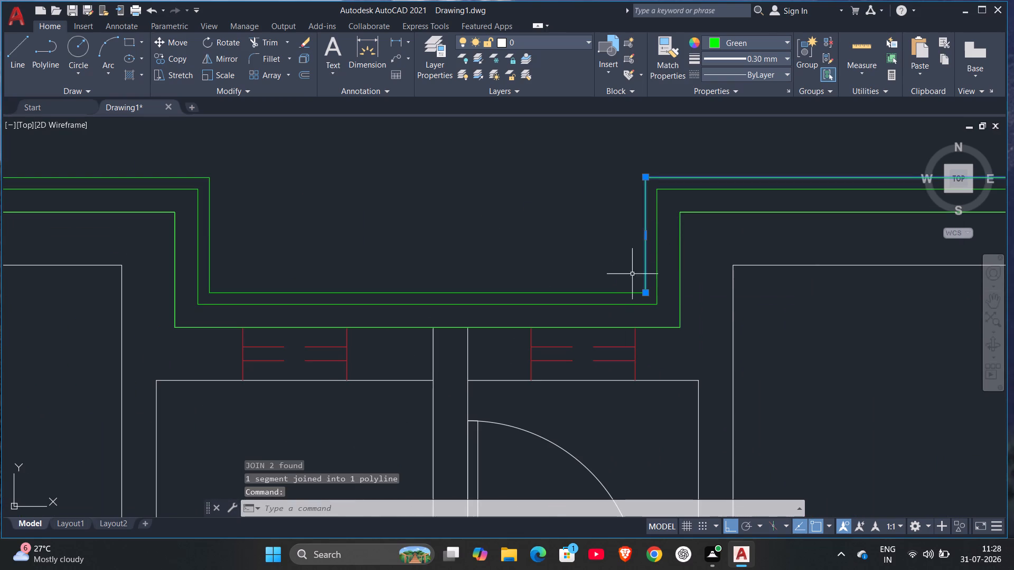
click(620, 292)
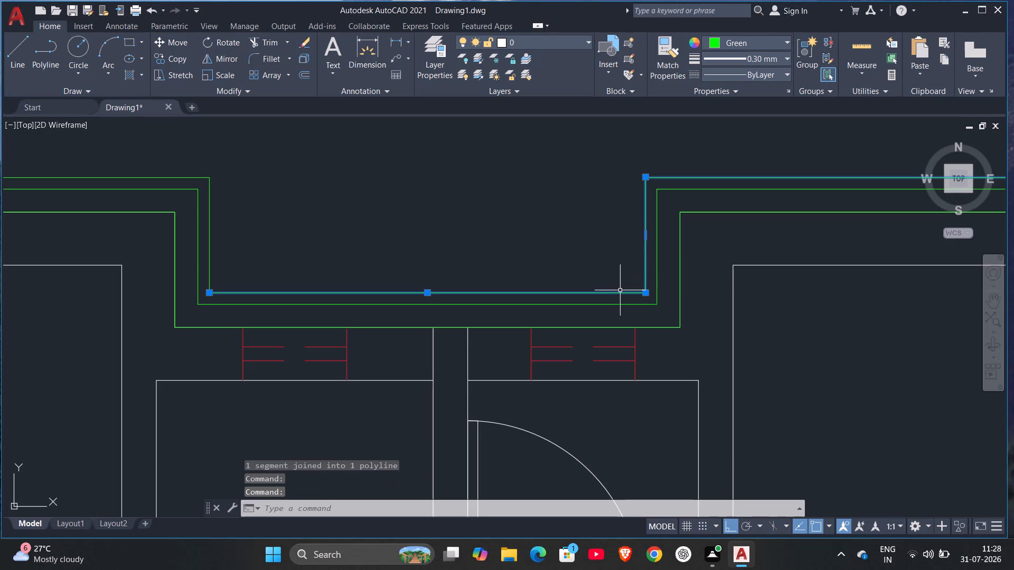
key(j)
key(Return)
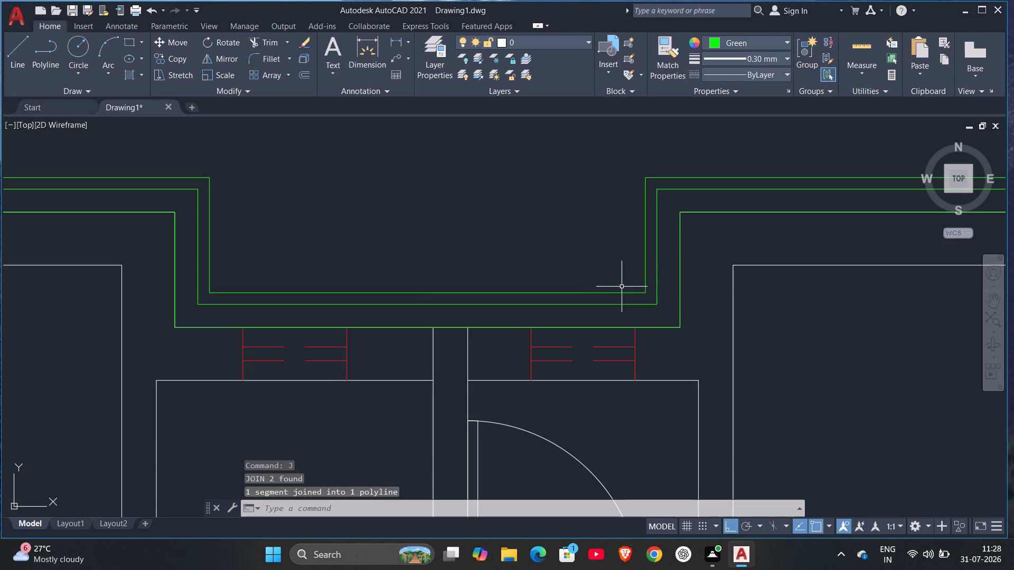
click(298, 292)
click(211, 229)
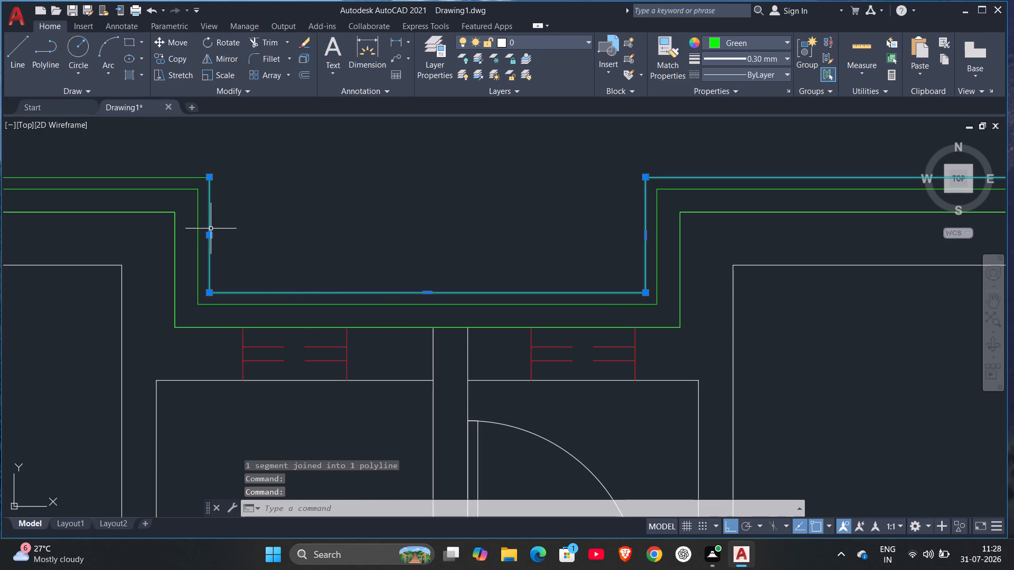
key(j)
key(Return)
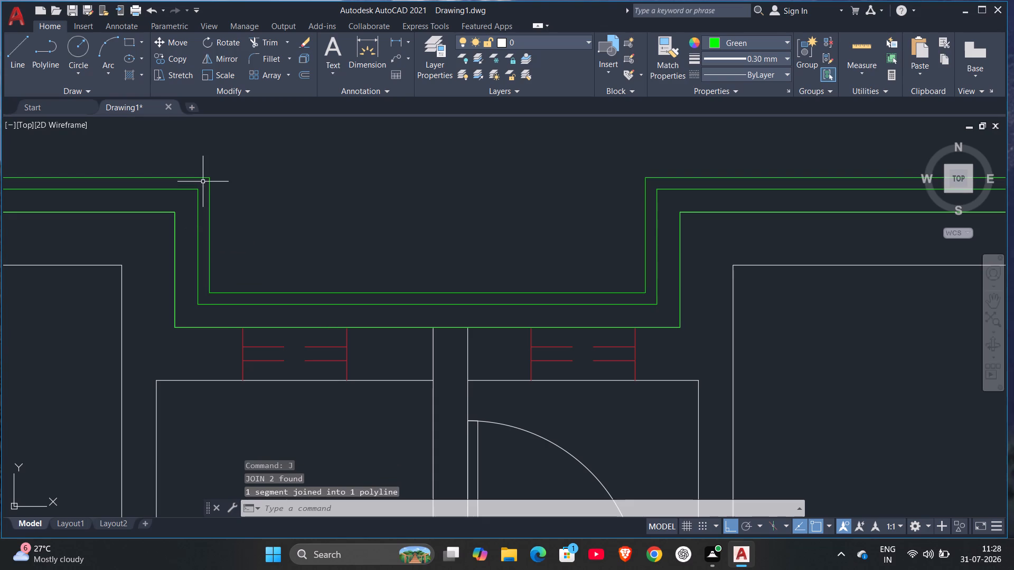
Join the outermost green north line west of the recess to the outer polyline.
click(202, 178)
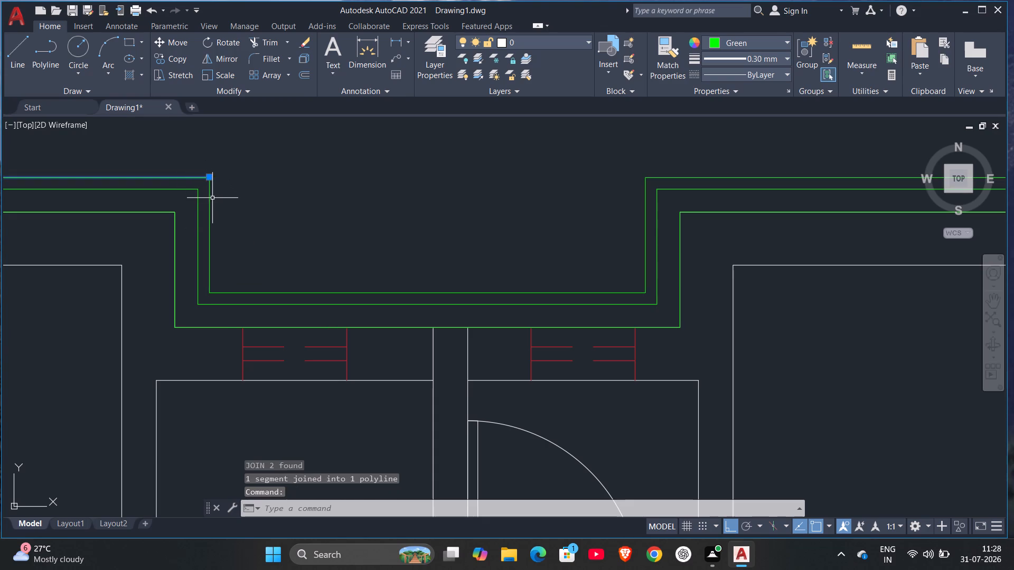
click(209, 198)
key(j)
key(Return)
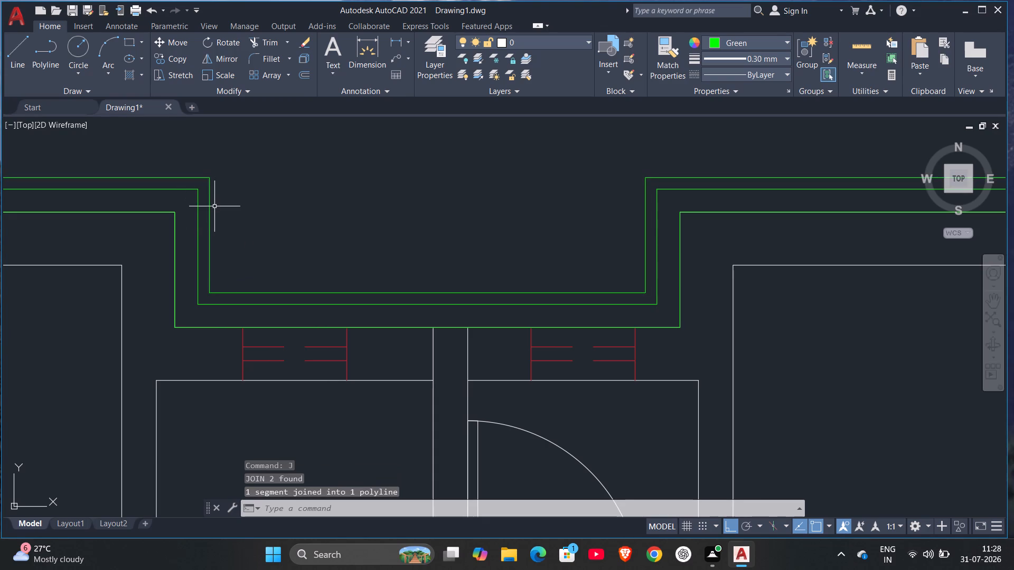
Join the outermost green north polyline with the outermost west-side polyline at the plan's northwest corner.
middle_drag(215, 215, 942, 303)
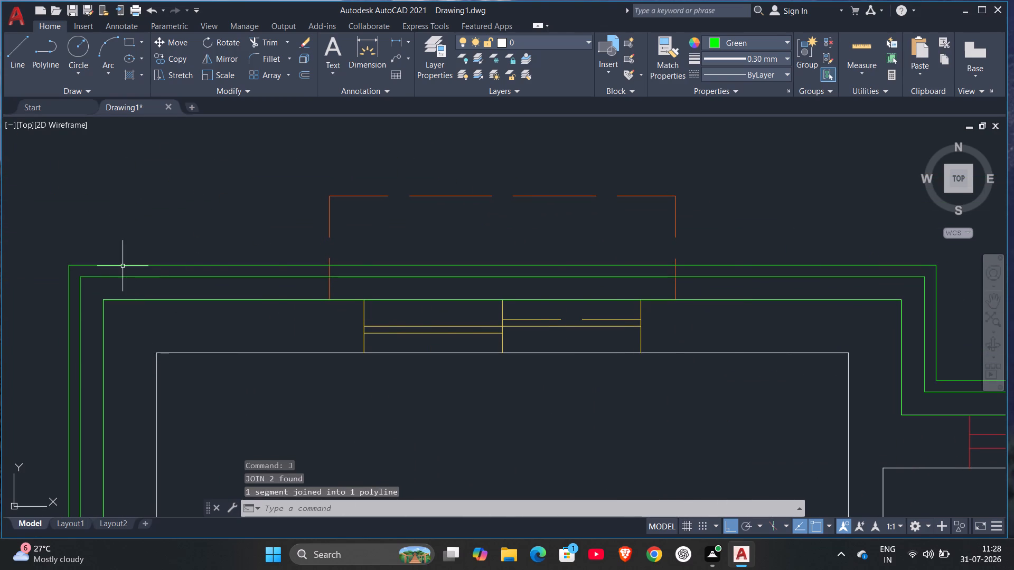
click(122, 266)
click(70, 282)
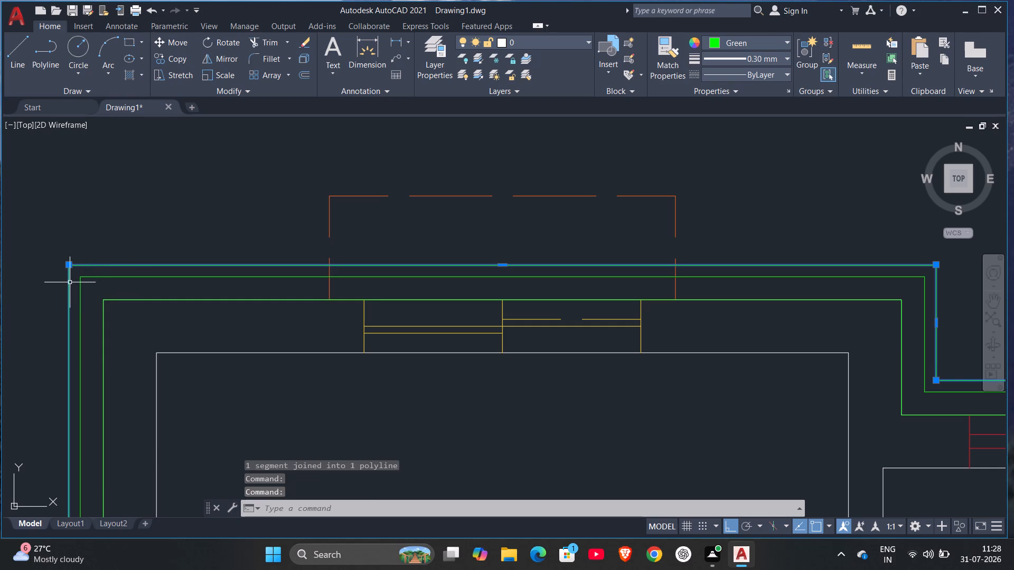
key(j)
key(Return)
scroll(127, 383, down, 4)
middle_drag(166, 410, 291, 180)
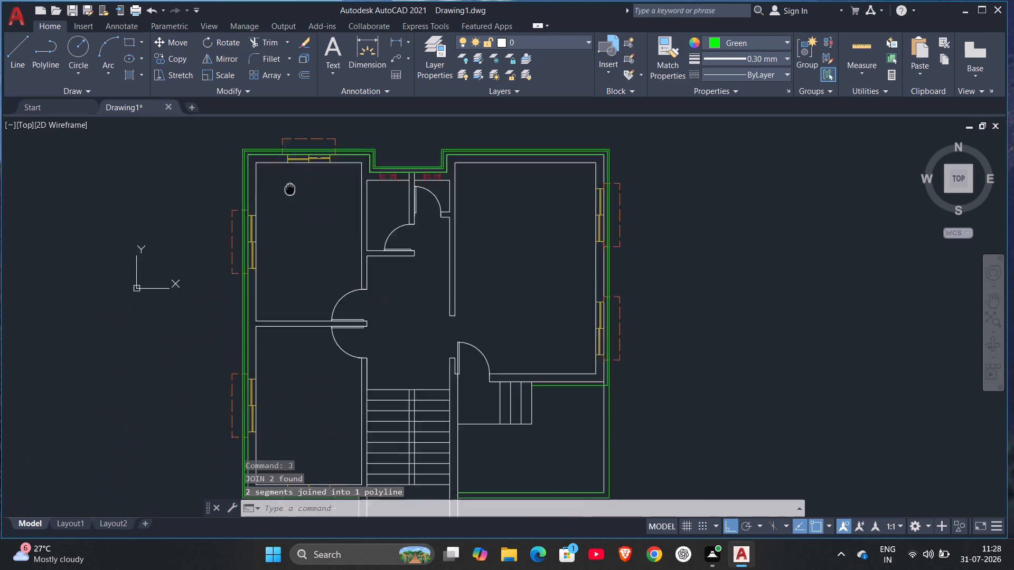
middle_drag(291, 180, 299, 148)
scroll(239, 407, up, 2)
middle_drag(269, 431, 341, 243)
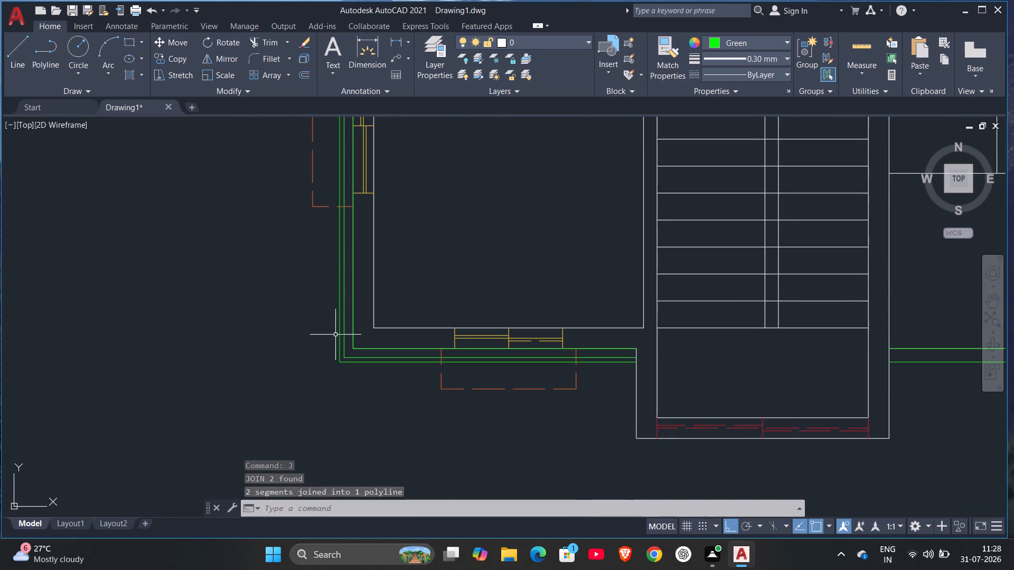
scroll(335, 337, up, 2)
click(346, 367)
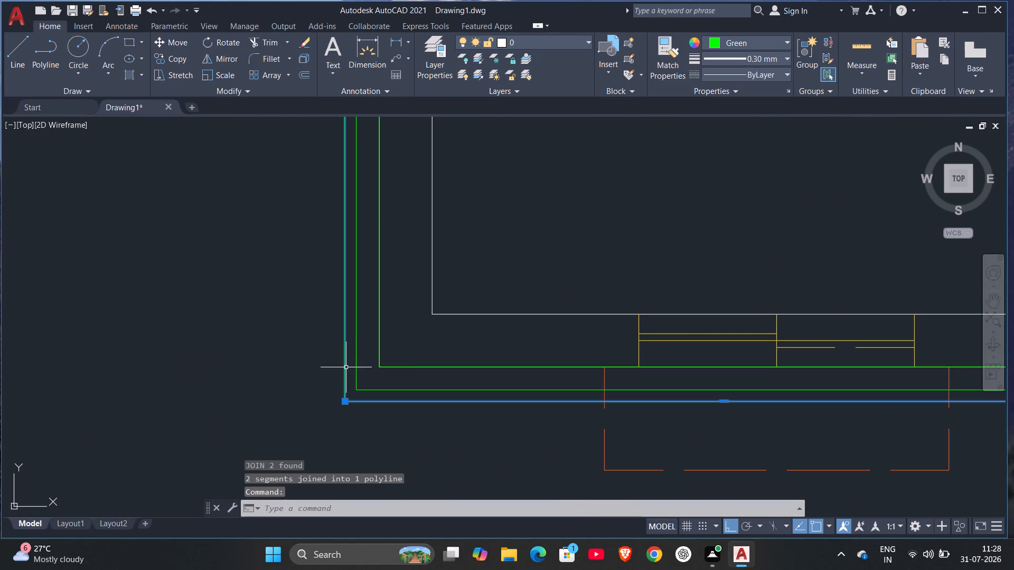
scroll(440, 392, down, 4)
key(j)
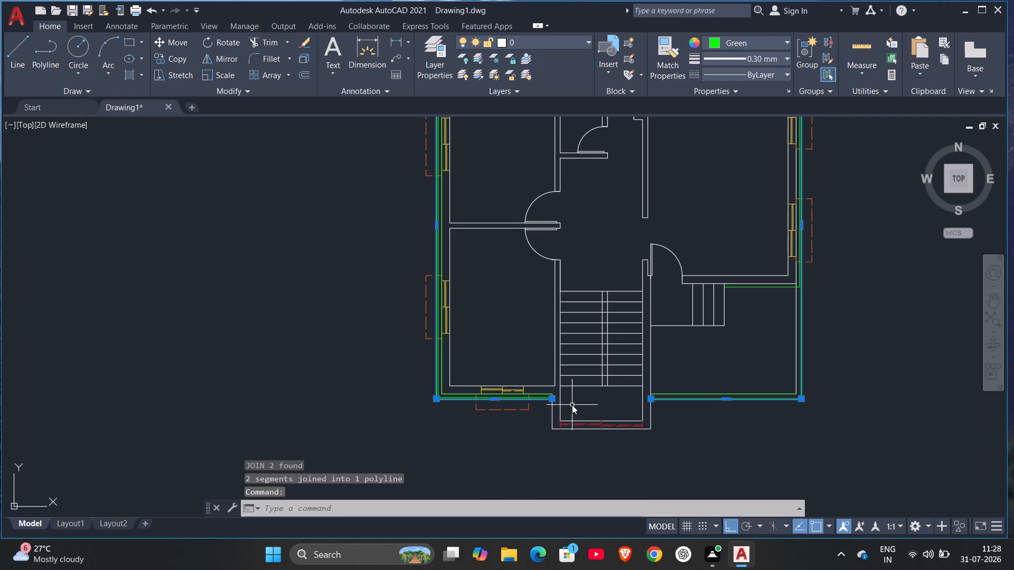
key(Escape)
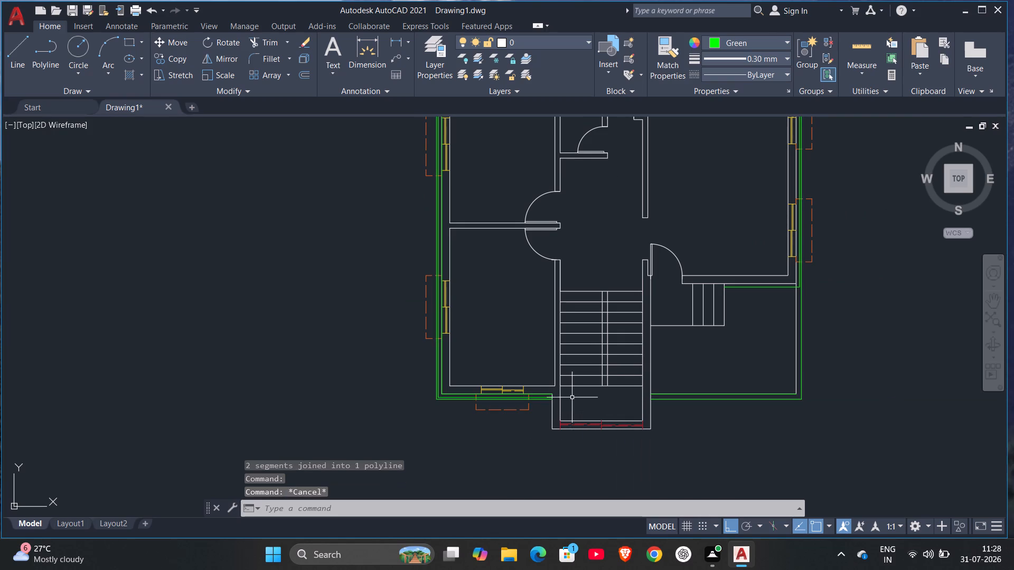
Set the linetype of the outermost green polyline around the plan to ACAD_ISO02W100.
scroll(572, 396, down, 2)
scroll(574, 373, up, 3)
middle_drag(792, 462, 470, 381)
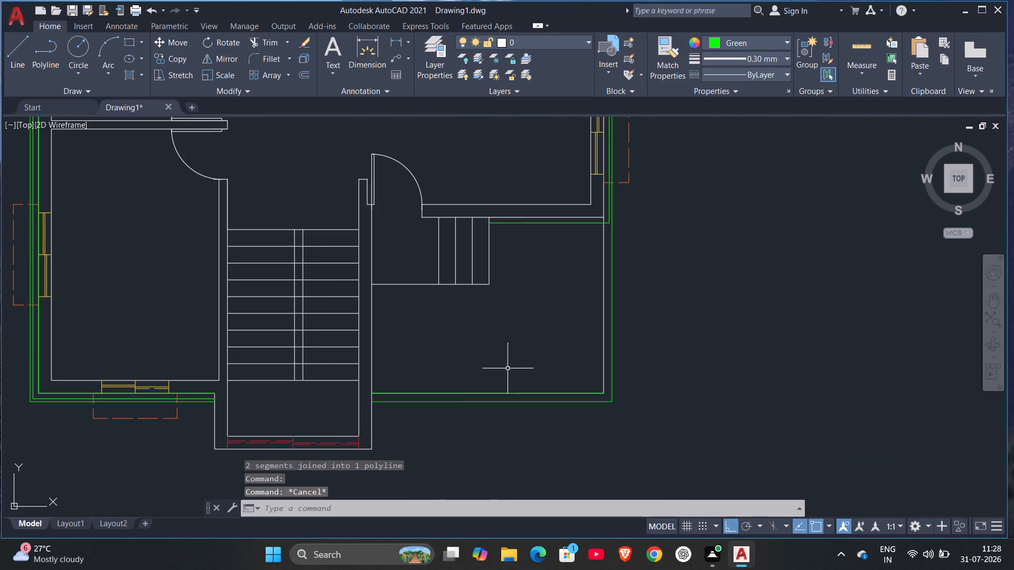
click(613, 372)
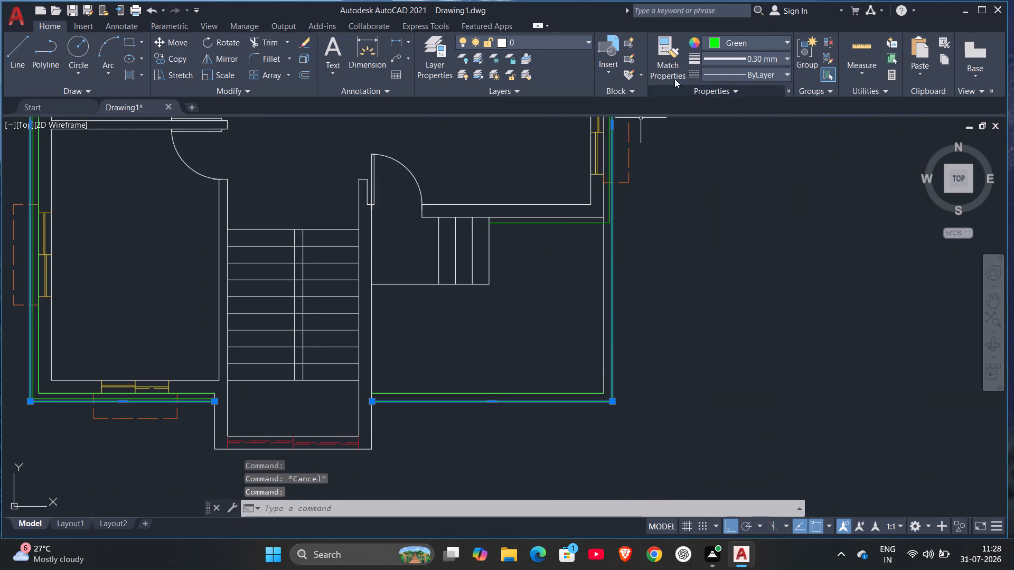
click(733, 70)
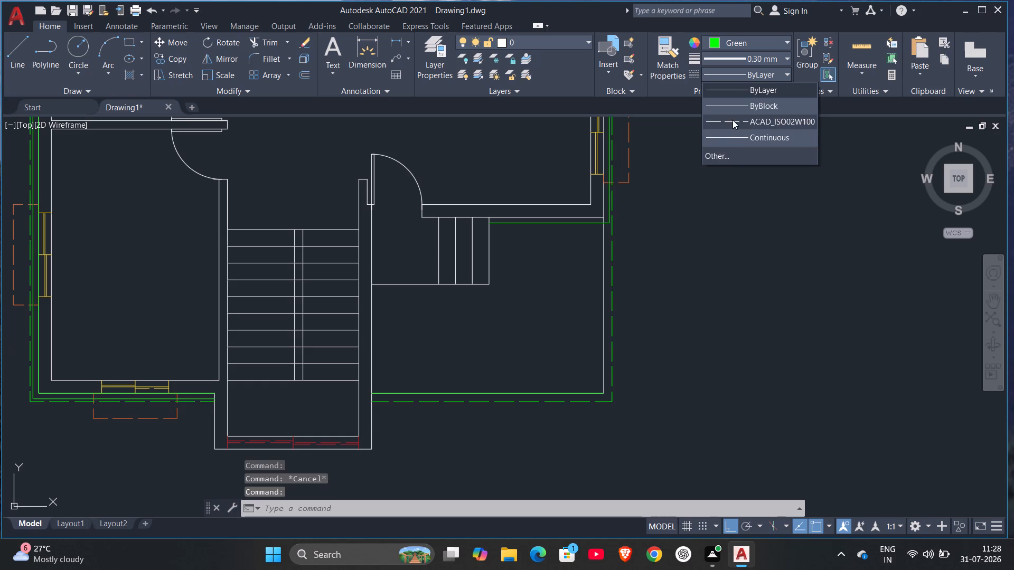
click(733, 120)
key(Escape)
Change the colour of the dashed outermost polyline around the plan to light blue.
scroll(704, 398, down, 3)
scroll(701, 400, up, 1)
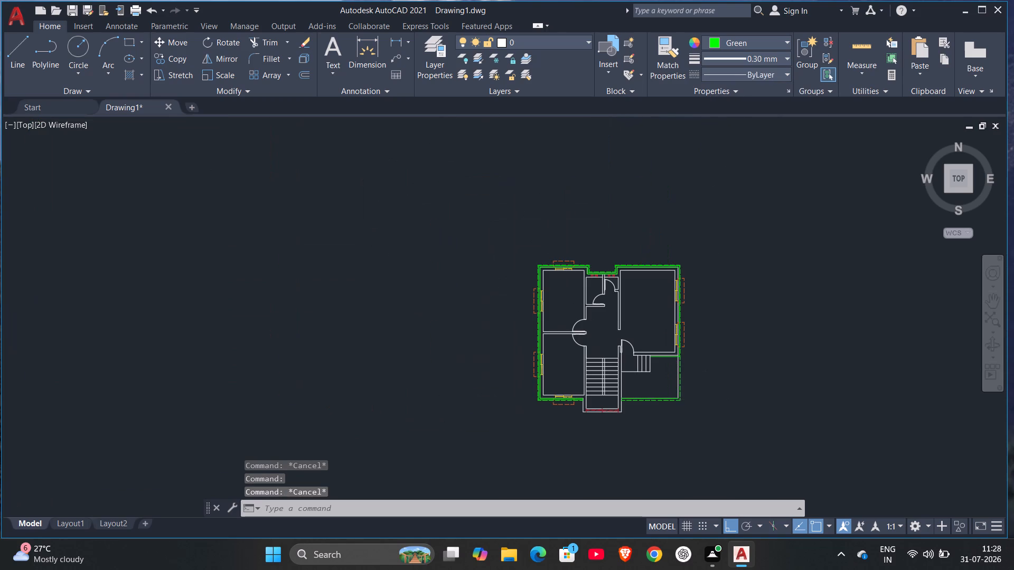
scroll(701, 400, up, 1)
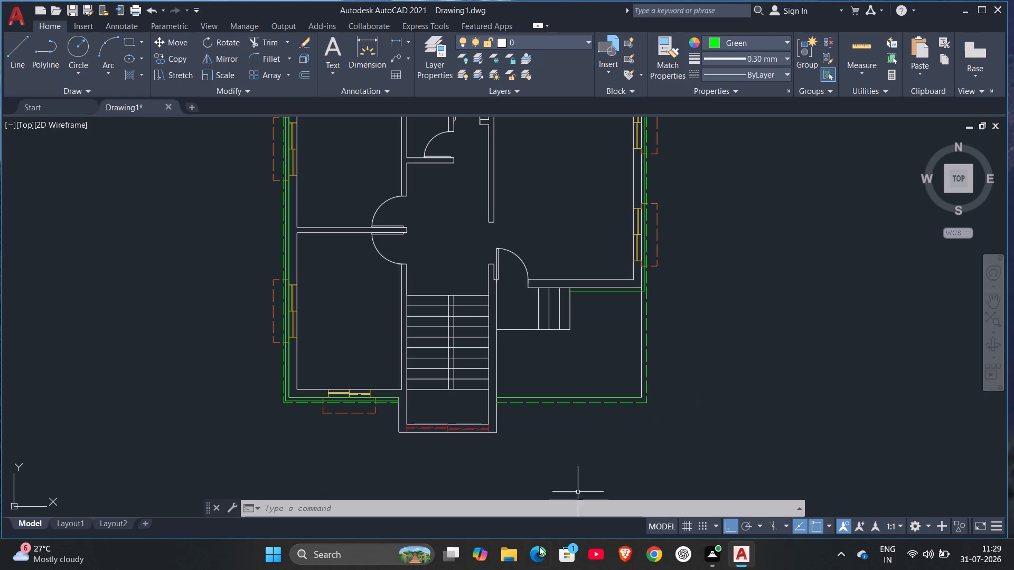
click(646, 364)
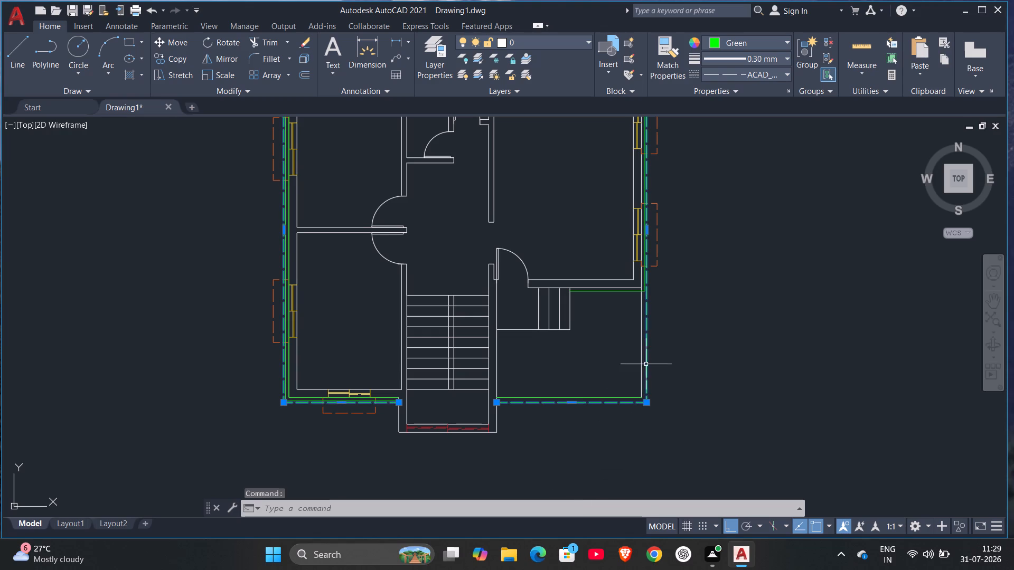
click(711, 39)
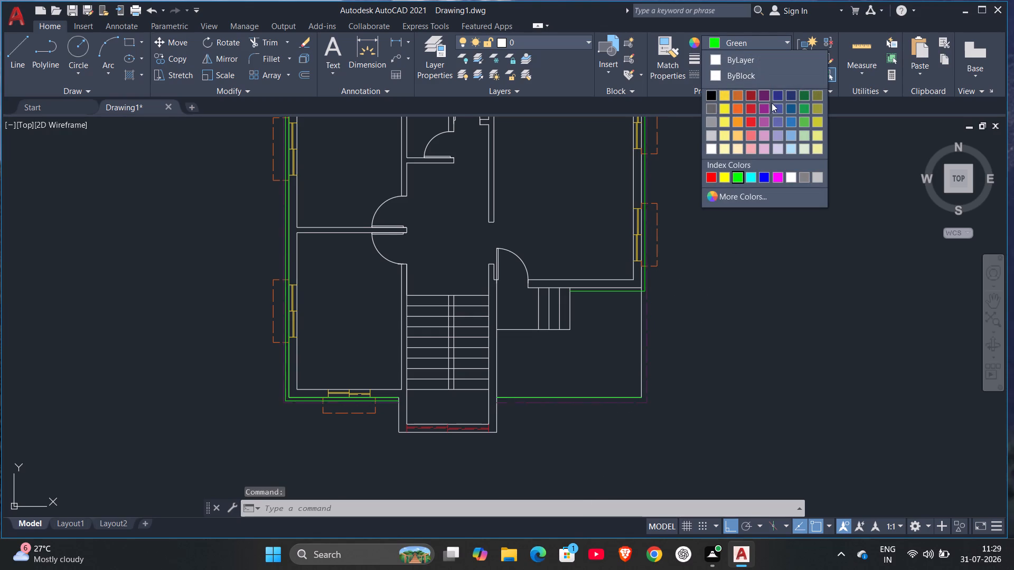
click(789, 134)
key(Escape)
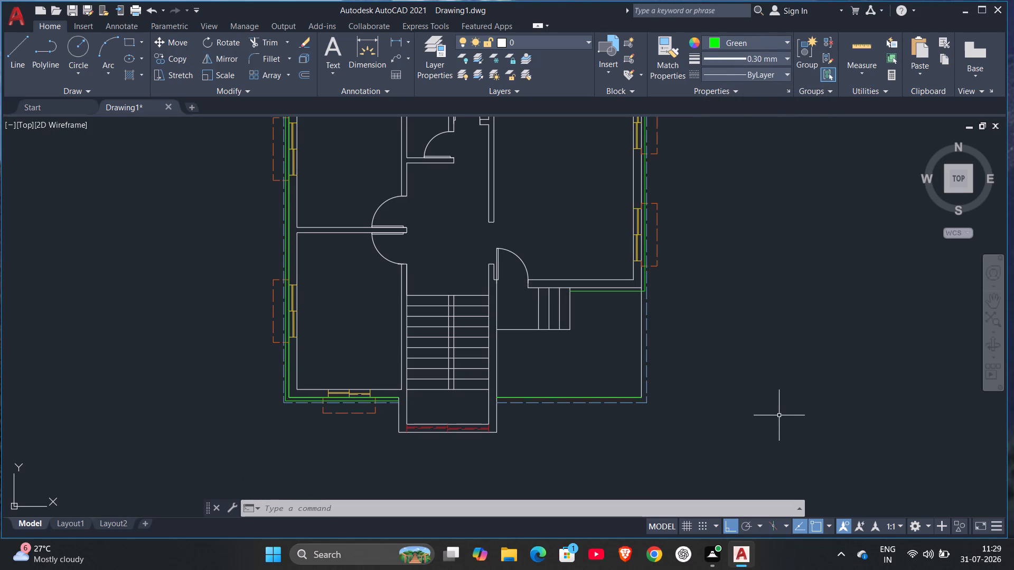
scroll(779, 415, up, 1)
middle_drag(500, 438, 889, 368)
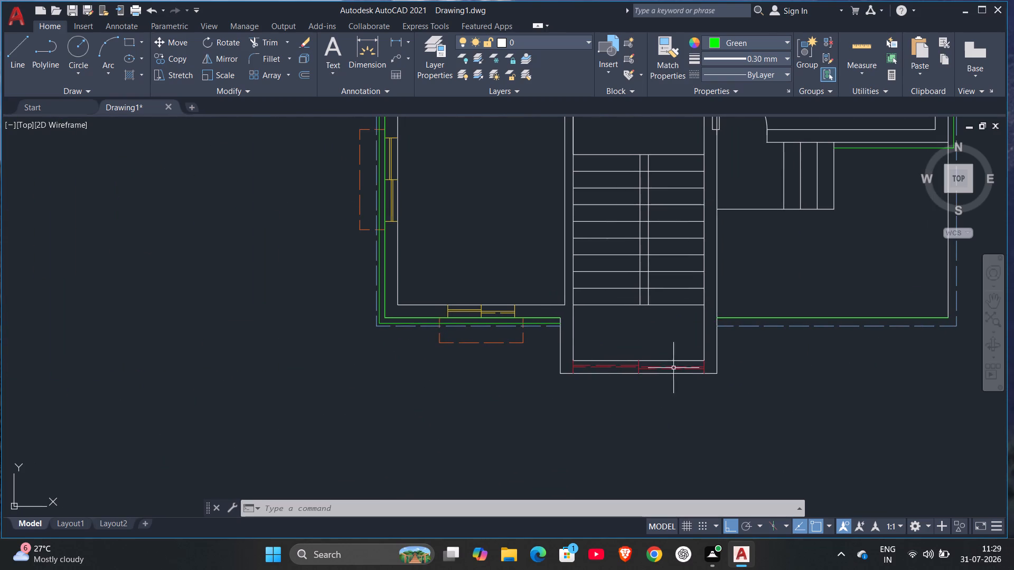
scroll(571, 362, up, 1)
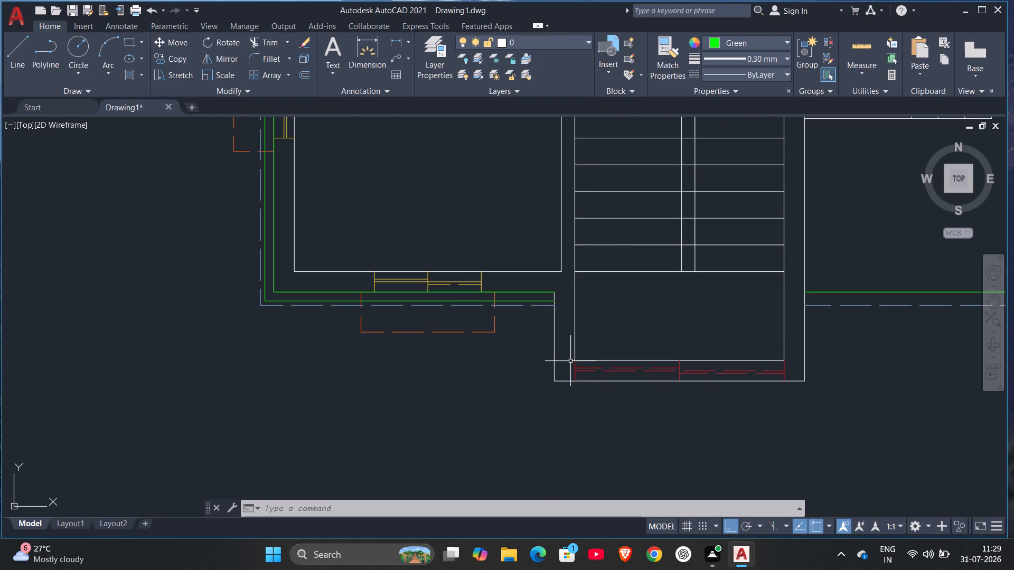